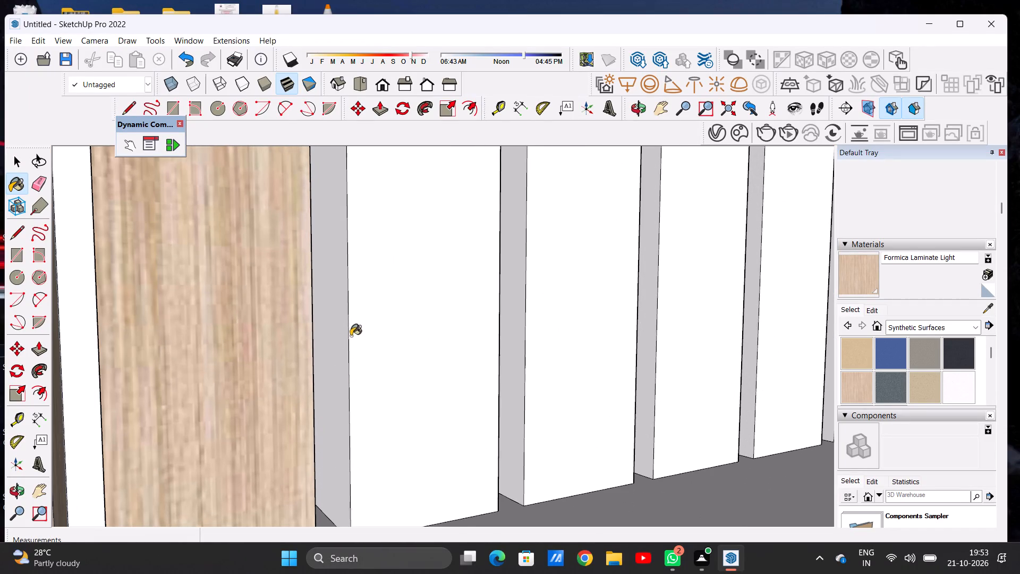
# Continue painting the upper facade slats with Formica Laminate Light, covering the next fronts and right-hand side faces.
pyautogui.click(364, 327)
pyautogui.scroll(-9, 337, 342)
pyautogui.scroll(-14, 294, 348)
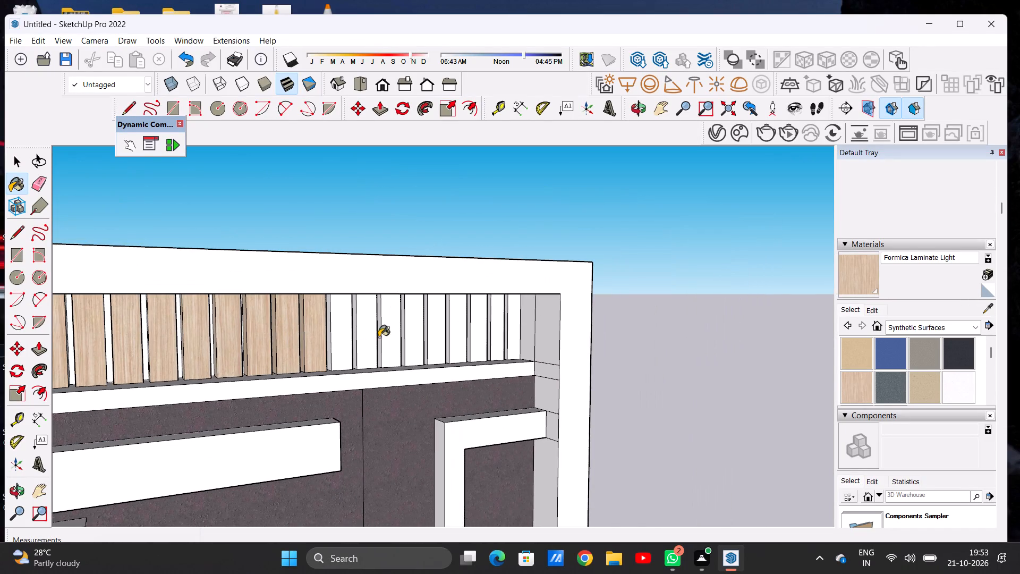
pyautogui.moveTo(379, 336); pyautogui.dragTo(121, 352, button='middle')
pyautogui.scroll(5, 323, 328)
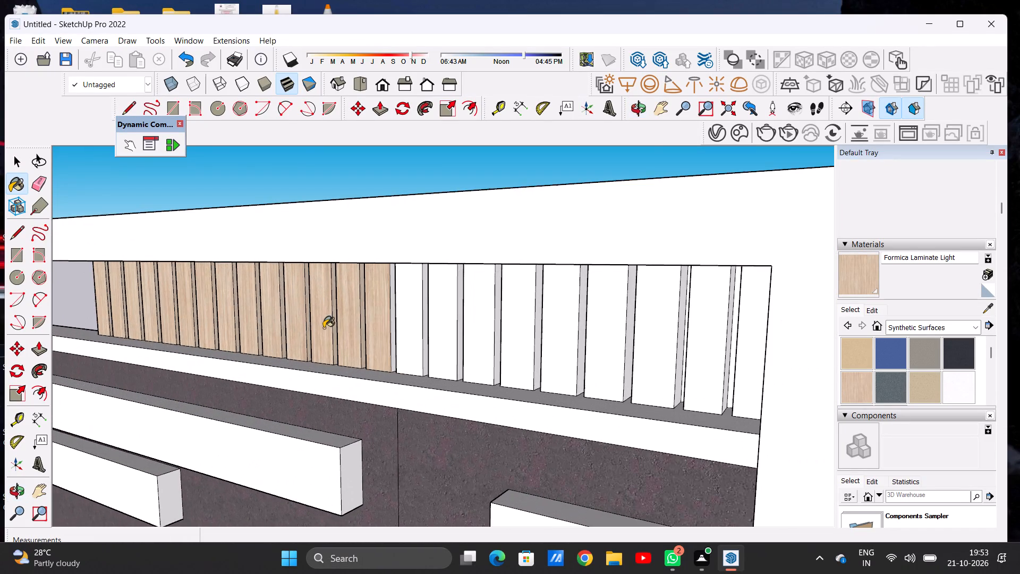
pyautogui.scroll(16, 392, 322)
pyautogui.click(392, 322)
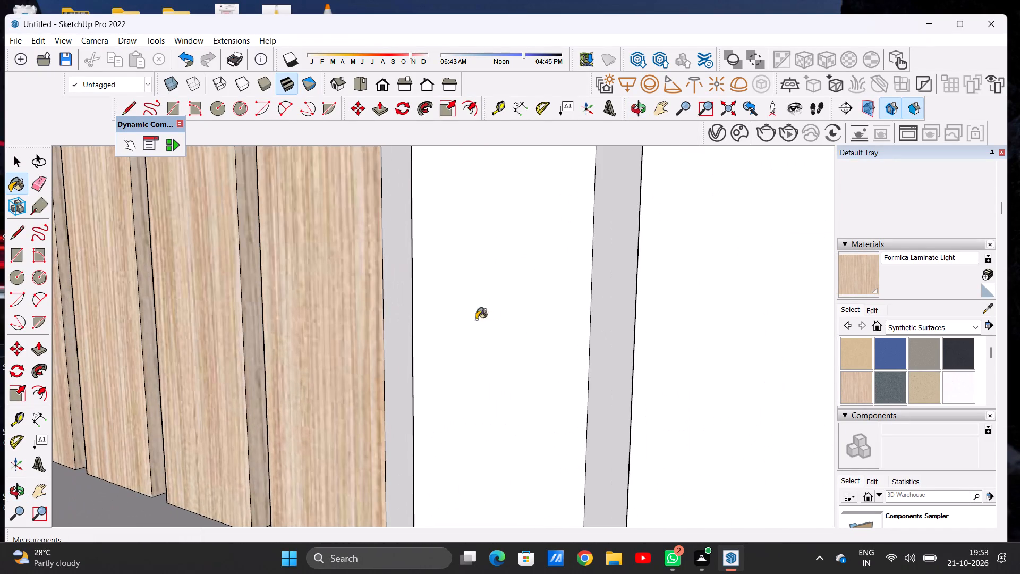
pyautogui.click(495, 319)
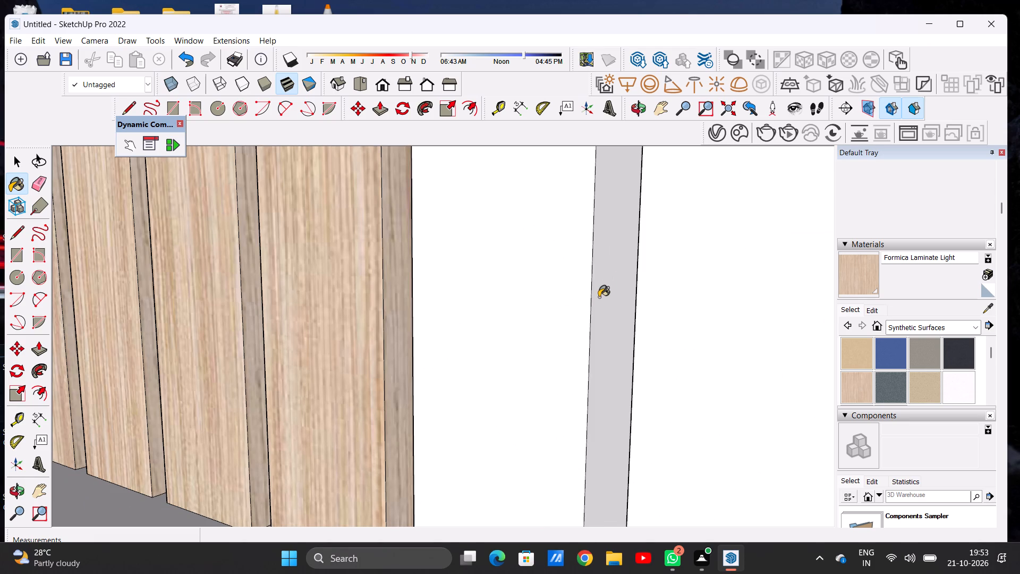
pyautogui.click(599, 297)
# Paint the uncoloured left-hand side face of the most recently painted slat with Formica Laminate Light.
pyautogui.scroll(-6, 523, 359)
pyautogui.scroll(-12, 456, 398)
pyautogui.moveTo(458, 387); pyautogui.dragTo(481, 387, button='middle')
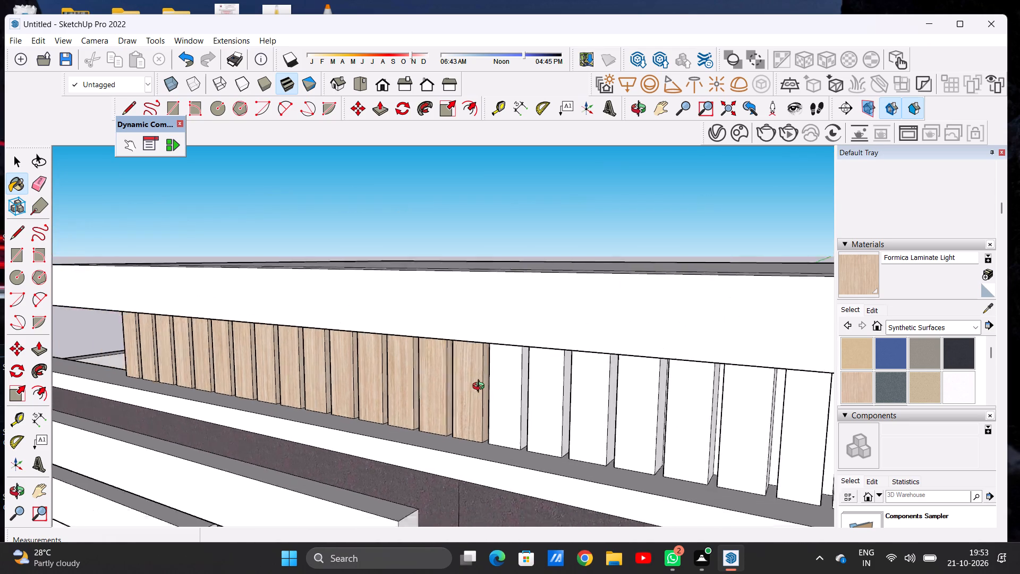
pyautogui.moveTo(481, 387); pyautogui.dragTo(768, 338, button='middle')
pyautogui.scroll(1, 585, 379)
pyautogui.scroll(-1, 579, 370)
pyautogui.scroll(5, 575, 368)
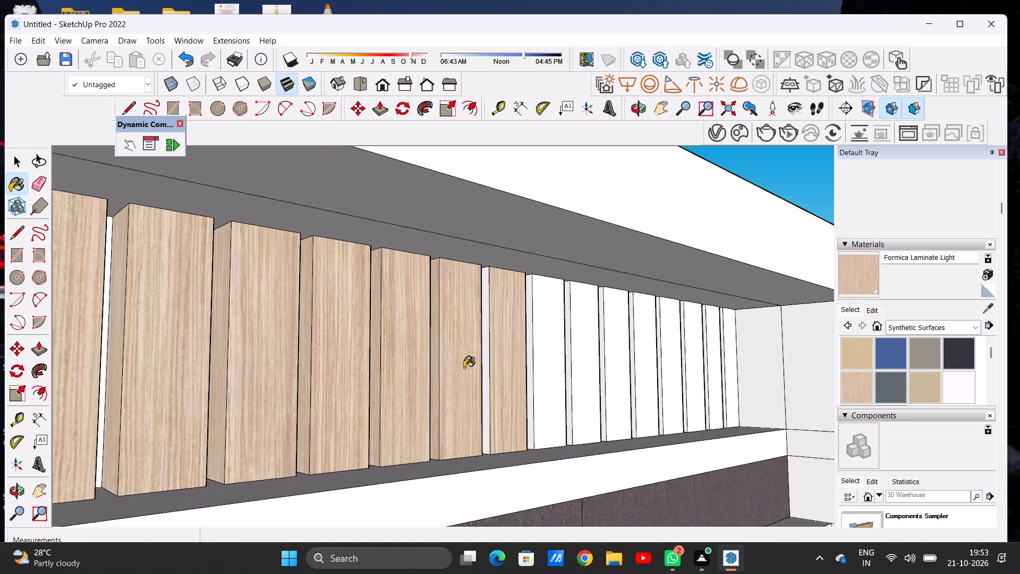
pyautogui.scroll(13, 464, 368)
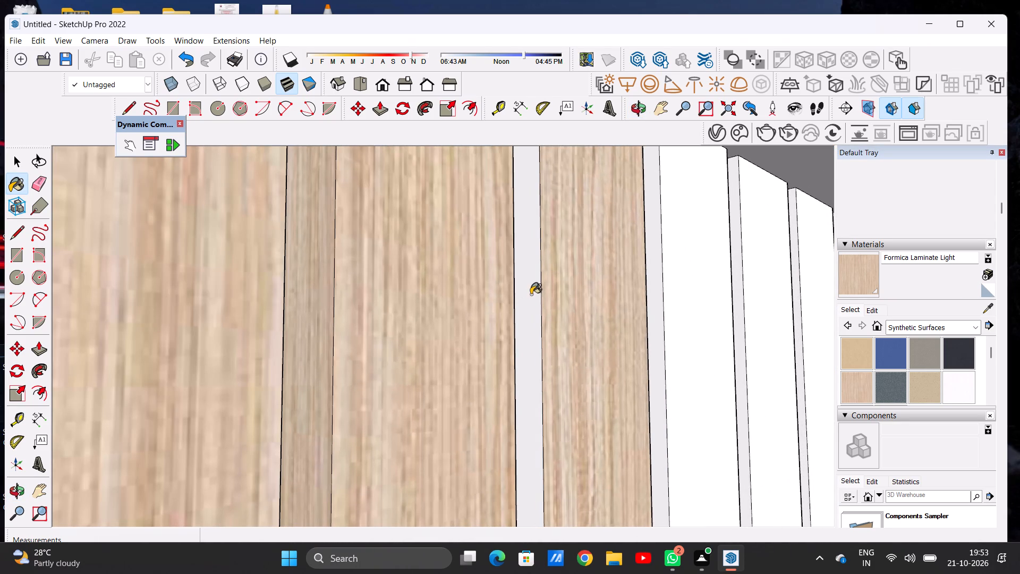
pyautogui.click(531, 294)
# Paint the left-hand side and front faces of the next white slat with Formica Laminate Light.
pyautogui.scroll(-16, 405, 375)
pyautogui.scroll(14, 458, 352)
pyautogui.click(421, 370)
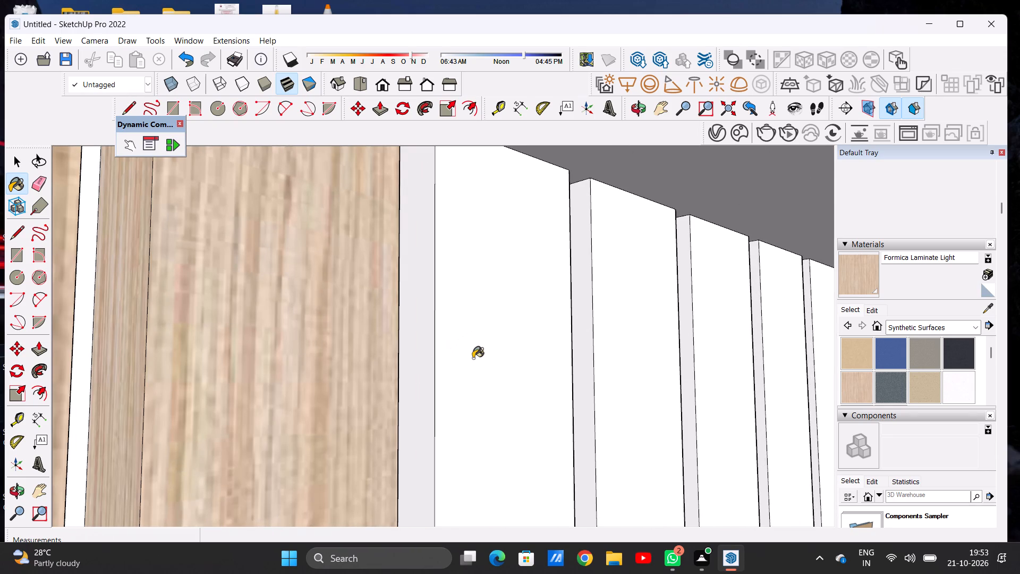
pyautogui.click(473, 357)
# Paint that slat's right-hand side, plus the front and right-hand side of the following slat, with Formica Laminate Light.
pyautogui.scroll(-17, 388, 401)
pyautogui.moveTo(448, 391); pyautogui.dragTo(286, 404, button='middle')
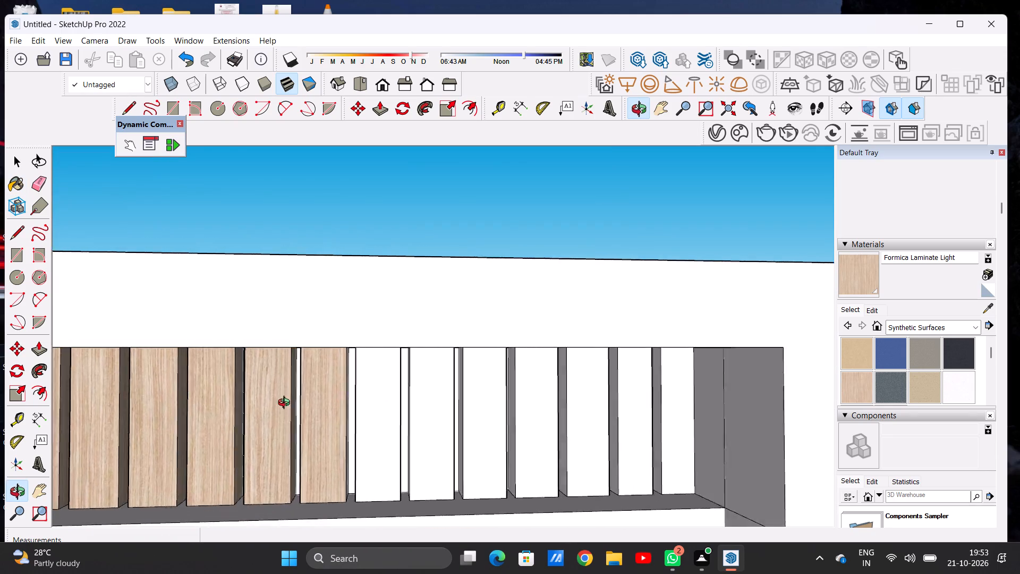
pyautogui.moveTo(286, 404); pyautogui.dragTo(200, 423, button='middle')
pyautogui.scroll(14, 346, 410)
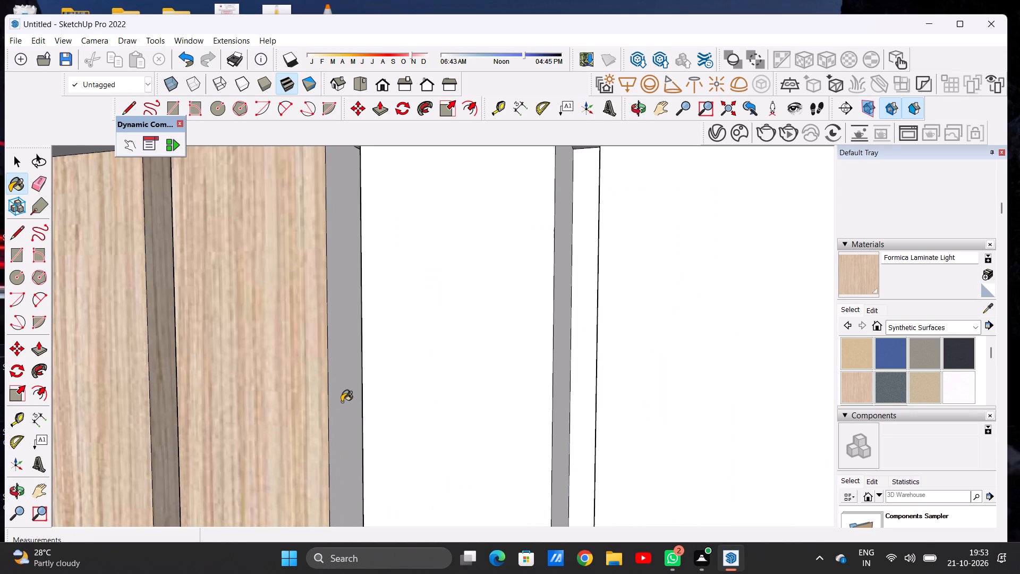
pyautogui.click(342, 402)
pyautogui.click(447, 381)
pyautogui.scroll(-6, 441, 348)
pyautogui.scroll(7, 513, 350)
pyautogui.click(503, 361)
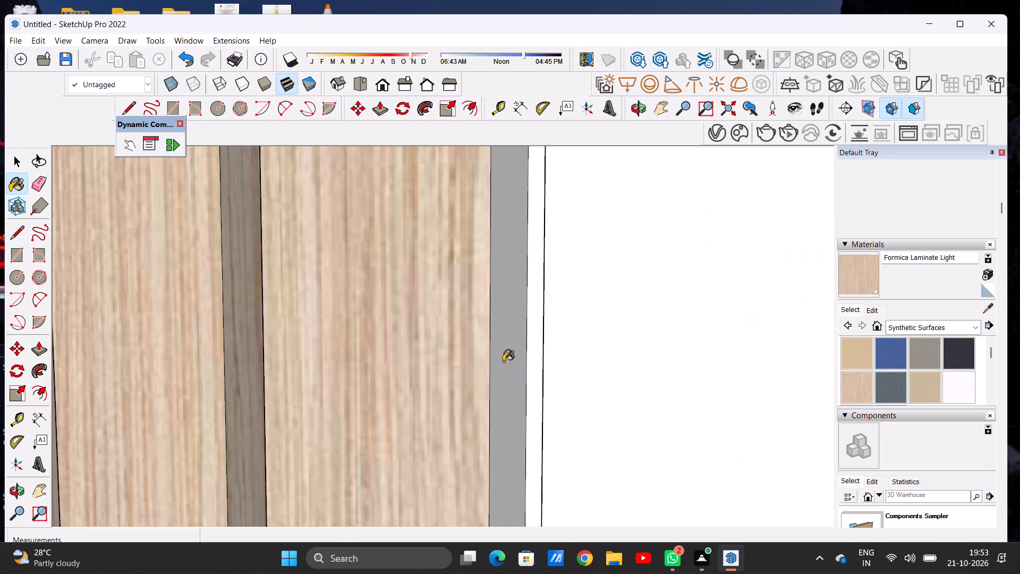
# Paint the missed left-hand side face of the last wood-finished slat with Formica Laminate Light.
pyautogui.scroll(-14, 457, 364)
pyautogui.moveTo(406, 376); pyautogui.dragTo(599, 377, button='middle')
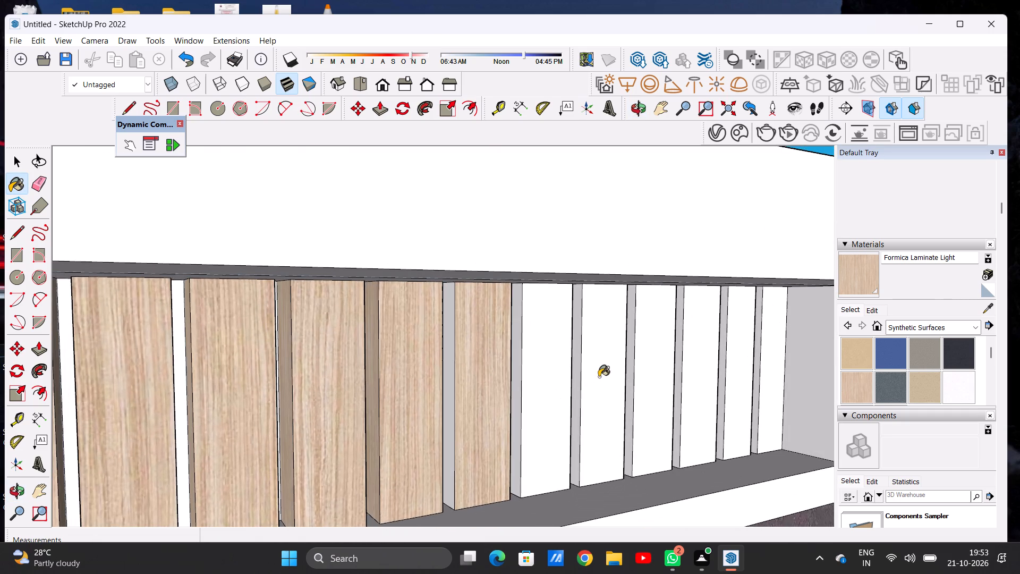
pyautogui.scroll(7, 407, 418)
pyautogui.scroll(6, 457, 375)
pyautogui.click(469, 359)
# Apply Formica Laminate Light to the left-hand side and front faces of the next white slat.
pyautogui.scroll(-5, 292, 402)
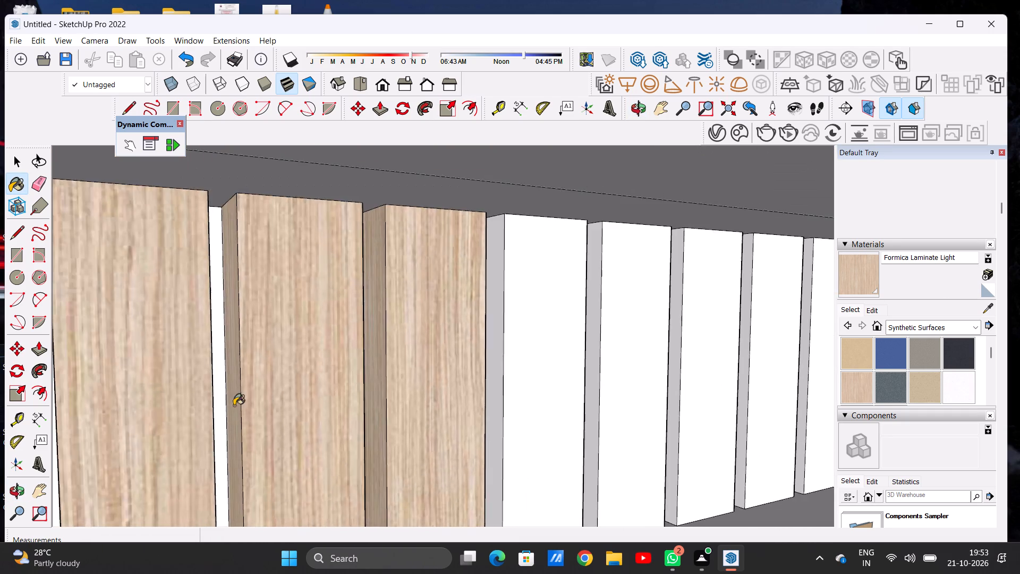
pyautogui.scroll(-15, 234, 406)
pyautogui.scroll(13, 355, 410)
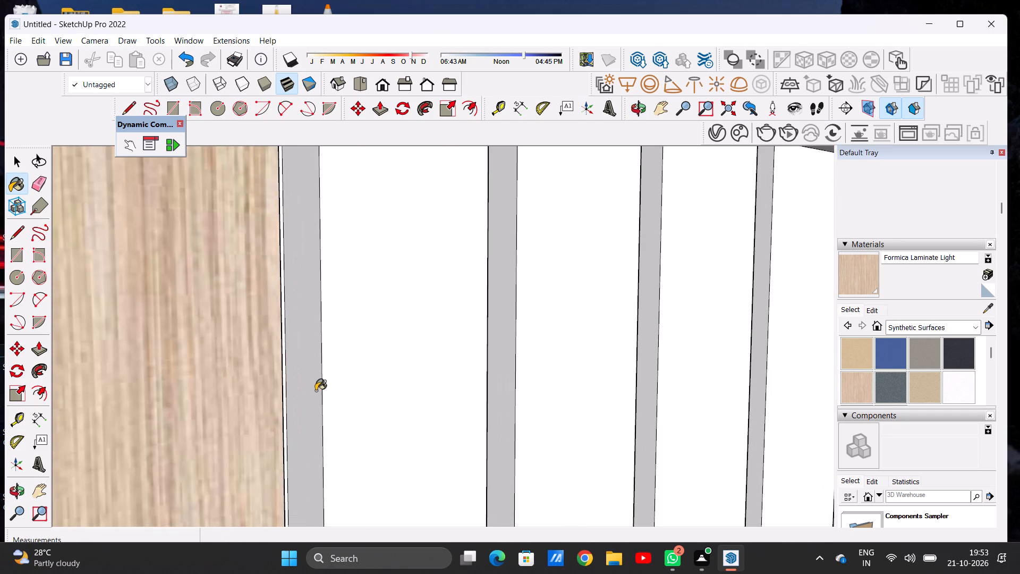
pyautogui.click(310, 395)
pyautogui.click(333, 390)
# Paint this slat's right-hand side and the next slat's front and right-hand side with Formica Laminate Light.
pyautogui.scroll(-17, 311, 402)
pyautogui.moveTo(446, 386); pyautogui.dragTo(445, 386, button='middle')
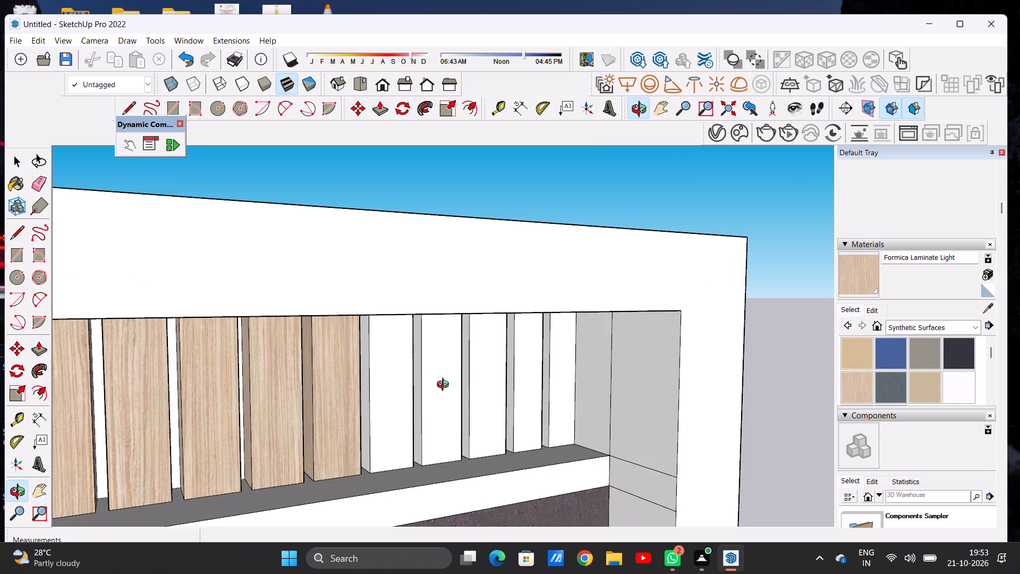
pyautogui.moveTo(445, 386); pyautogui.dragTo(252, 386, button='middle')
pyautogui.scroll(12, 367, 381)
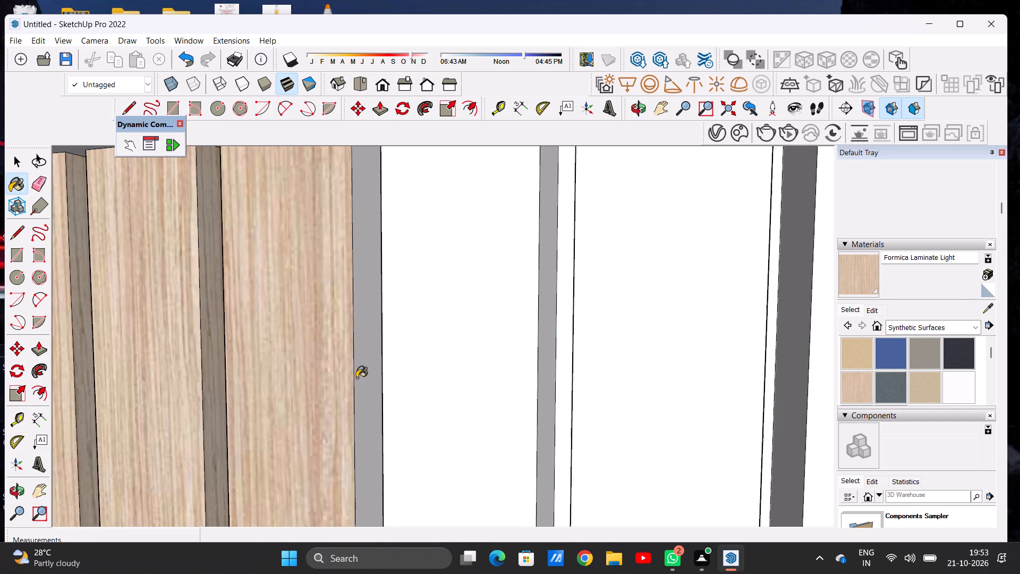
pyautogui.click(356, 378)
pyautogui.click(463, 370)
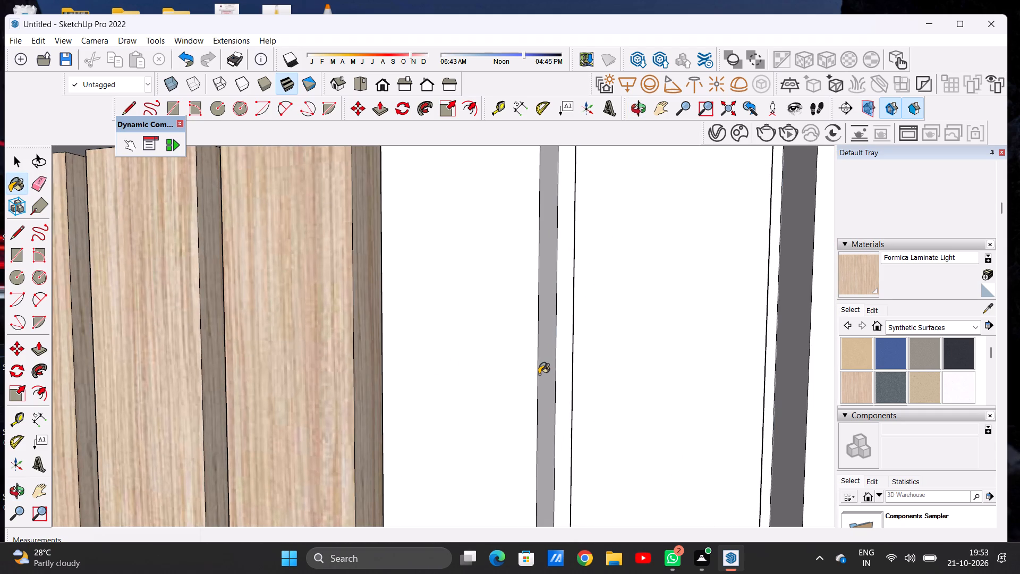
pyautogui.click(542, 360)
# Fill in the uncoloured left-hand side face of the newest wood-finished slat with Formica Laminate Light.
pyautogui.scroll(-8, 375, 453)
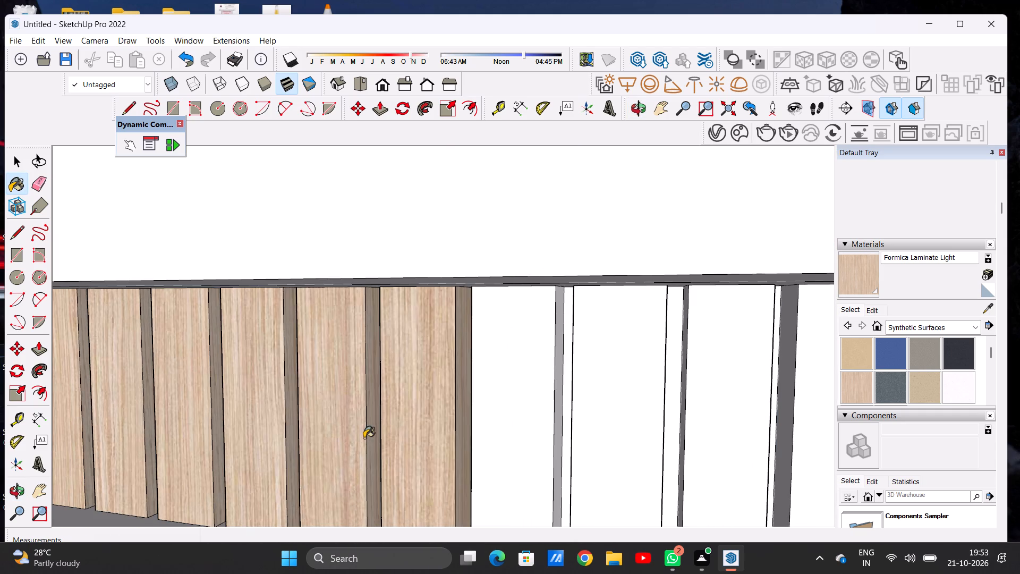
pyautogui.moveTo(369, 434); pyautogui.dragTo(617, 431, button='middle')
pyautogui.scroll(10, 495, 435)
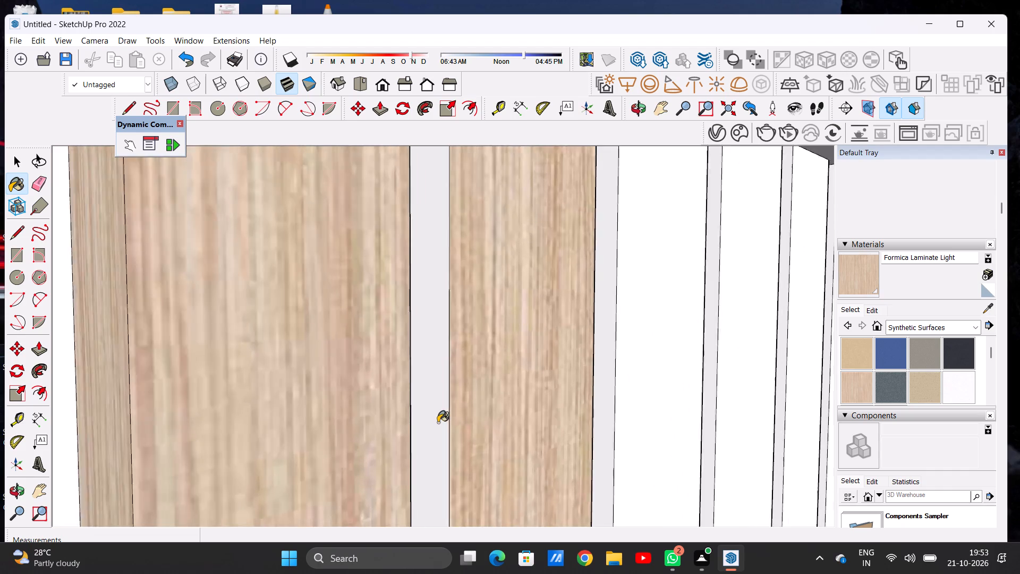
pyautogui.scroll(3, 438, 423)
pyautogui.click(438, 423)
# Paint the left-hand side and front faces of the fourth-from-last slat with Formica Laminate Light.
pyautogui.scroll(-10, 278, 421)
pyautogui.scroll(3, 278, 421)
pyautogui.scroll(-13, 278, 421)
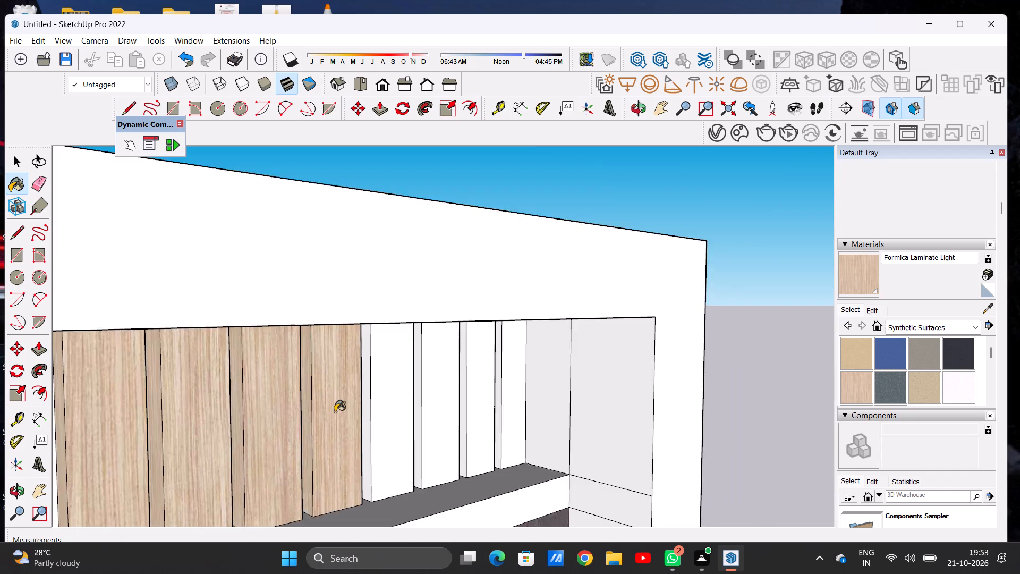
pyautogui.scroll(13, 335, 412)
pyautogui.scroll(-1, 372, 410)
pyautogui.scroll(2, 372, 410)
pyautogui.click(397, 381)
pyautogui.click(454, 372)
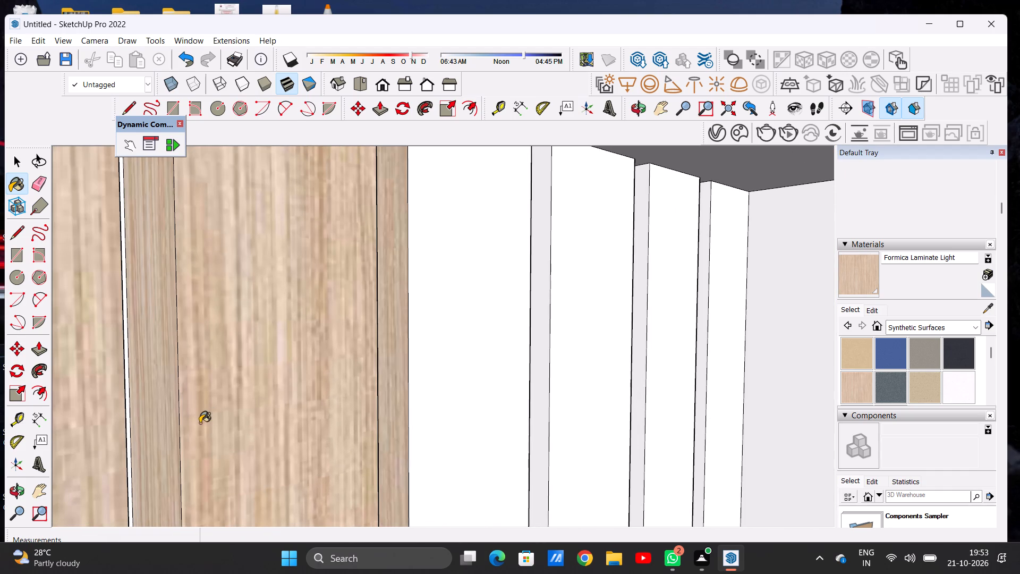
# Paint the fourth-from-last slat's right-hand side and the third-from-last slat's front and right-hand side with Formica Laminate Light.
pyautogui.scroll(-8, 200, 423)
pyautogui.moveTo(407, 407); pyautogui.dragTo(189, 421, button='middle')
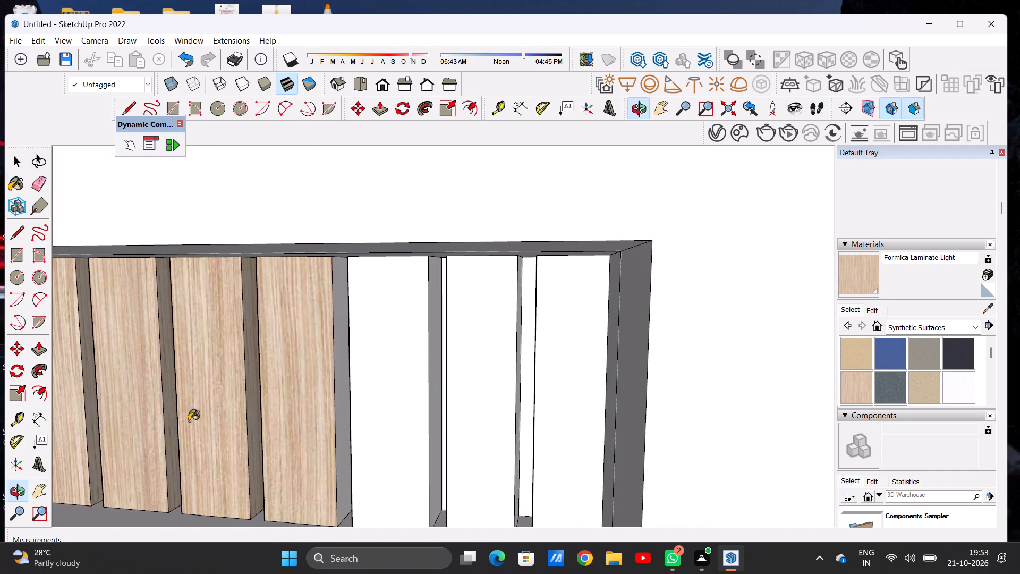
pyautogui.scroll(6, 288, 417)
pyautogui.click(370, 400)
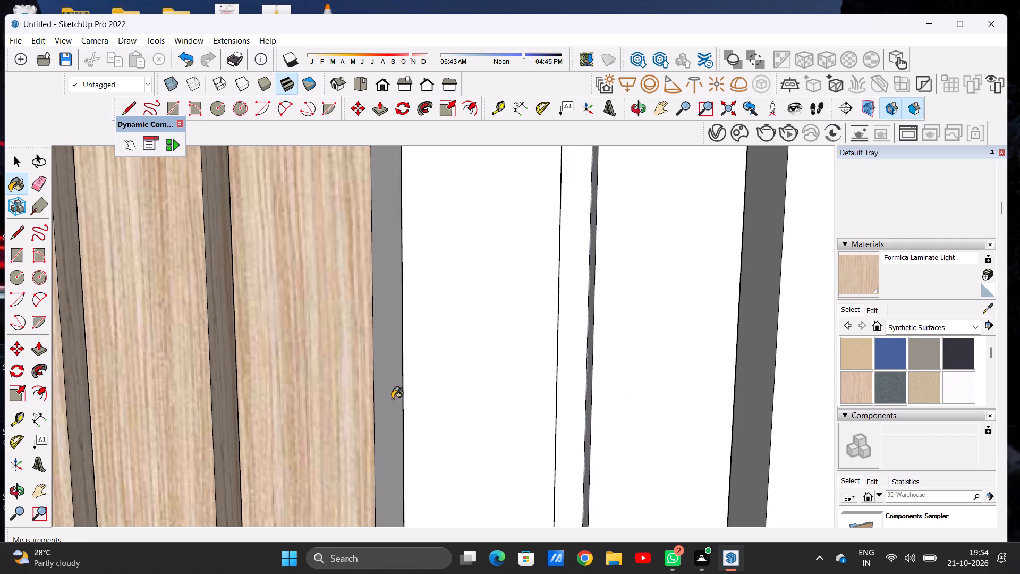
pyautogui.click(378, 408)
pyautogui.click(539, 381)
pyautogui.scroll(-7, 357, 419)
pyautogui.moveTo(458, 410); pyautogui.dragTo(450, 408, button='middle')
pyautogui.scroll(13, 449, 404)
pyautogui.click(484, 369)
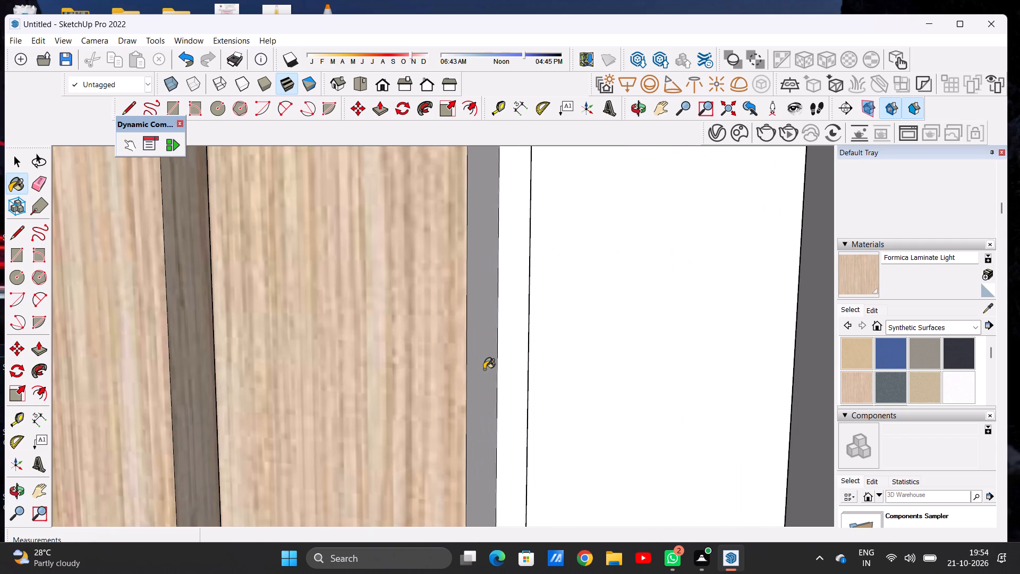
# Paint the left-hand side face of the third-from-last slat with Formica Laminate Light.
pyautogui.scroll(-16, 344, 430)
pyautogui.middleClick(473, 390)
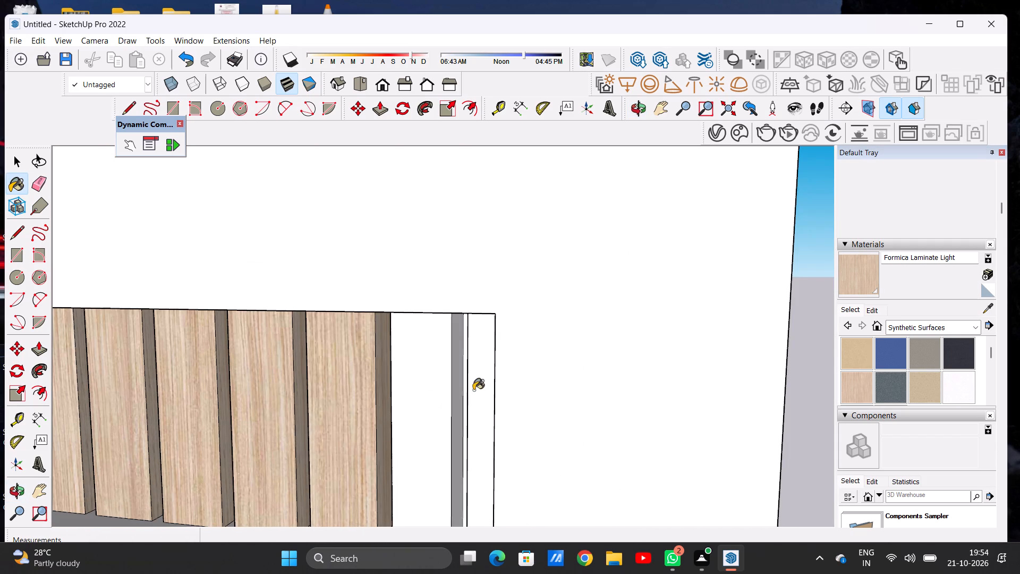
pyautogui.moveTo(262, 421); pyautogui.dragTo(447, 416, button='middle')
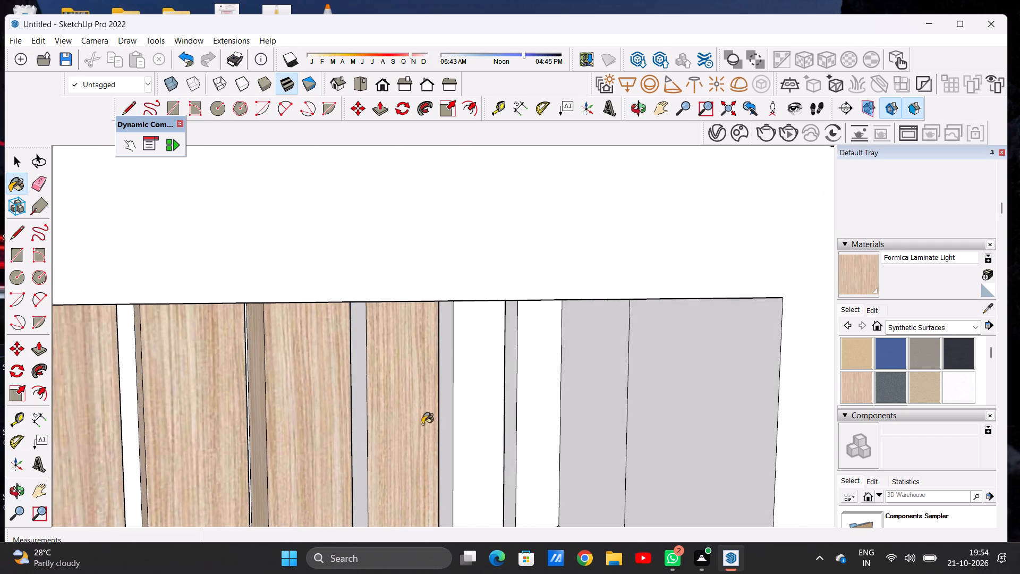
pyautogui.scroll(7, 364, 417)
pyautogui.click(364, 416)
# Paint the front and left-hand side faces of the second-to-last slat with Formica Laminate Light.
pyautogui.scroll(-13, 320, 389)
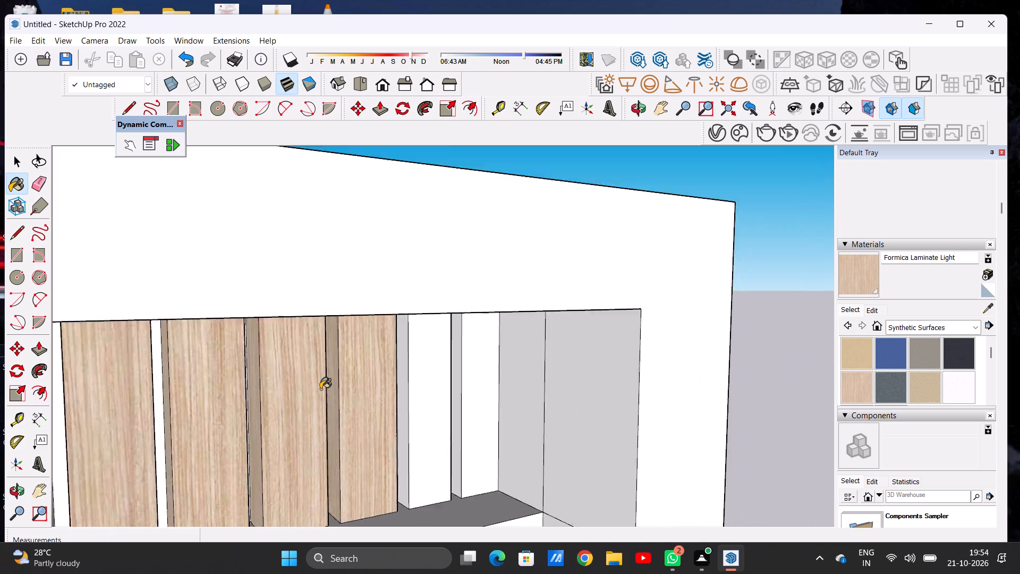
pyautogui.scroll(-1, 320, 389)
pyautogui.scroll(14, 397, 392)
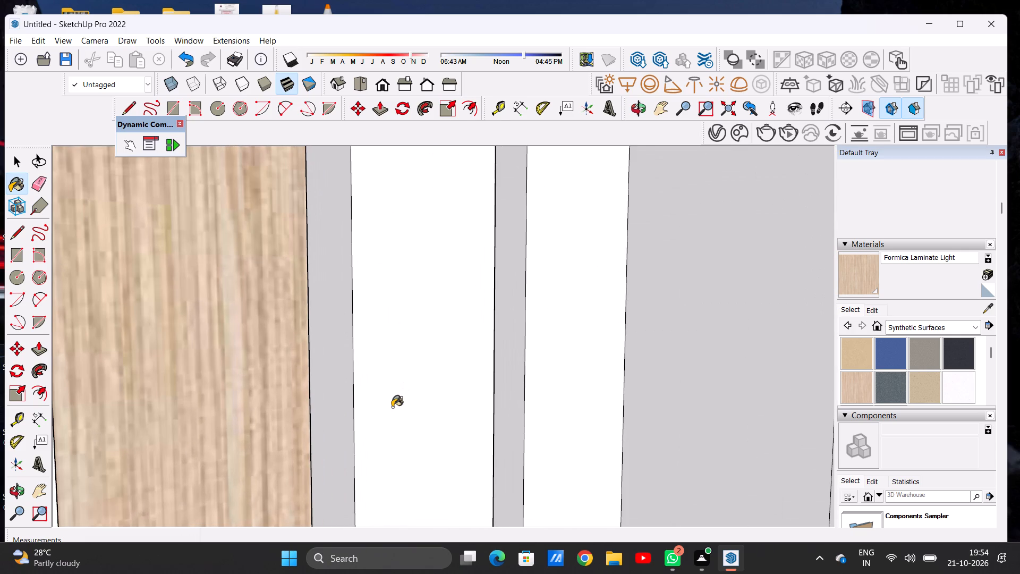
pyautogui.click(392, 407)
pyautogui.click(342, 417)
# Paint the front and left-hand side faces of the last slat at the end wall with Formica Laminate Light.
pyautogui.scroll(-7, 346, 406)
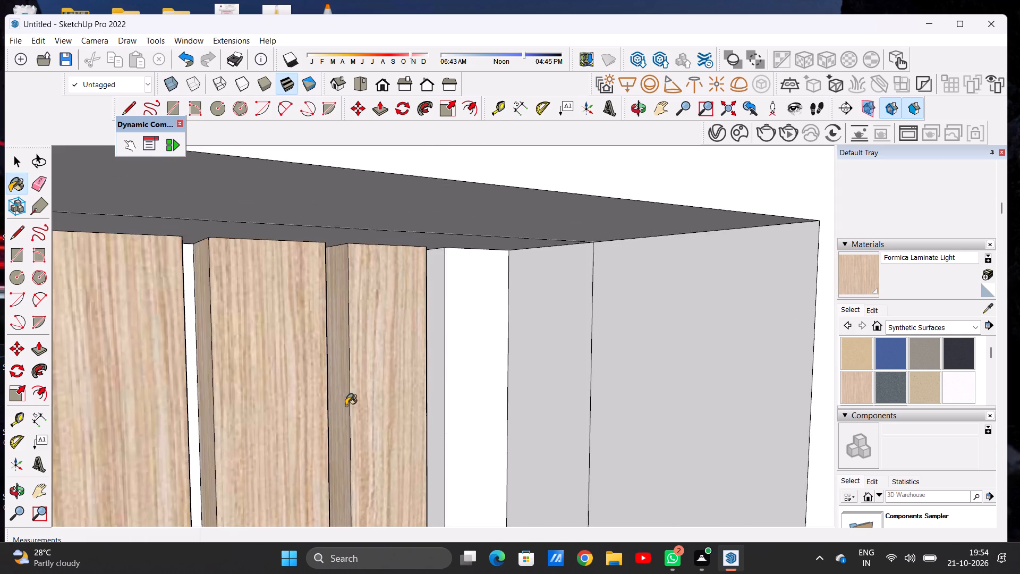
pyautogui.scroll(-5, 346, 406)
pyautogui.scroll(12, 445, 408)
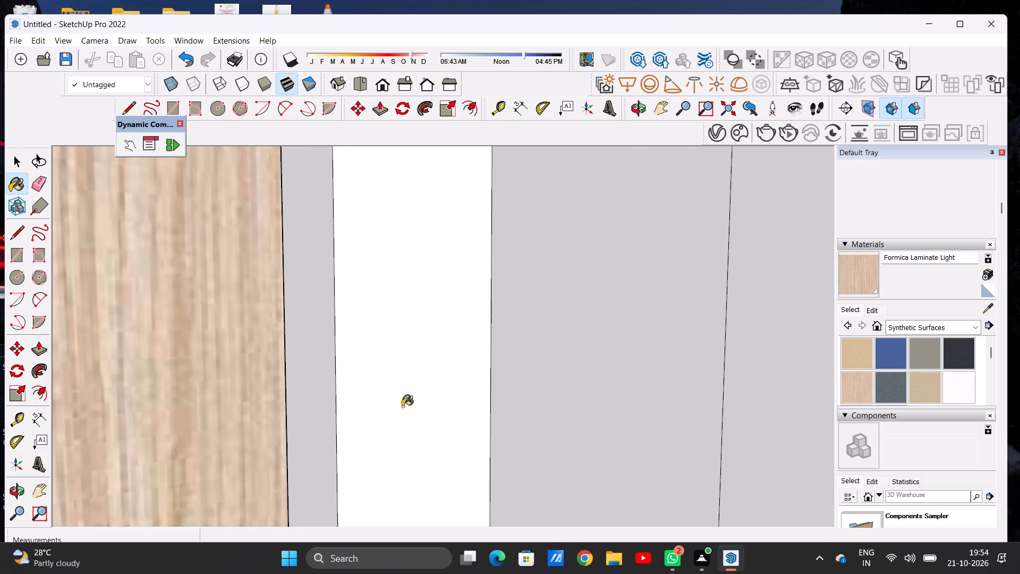
pyautogui.click(402, 407)
pyautogui.click(320, 410)
# Paint the right-hand side face of the second-to-last slat with Formica Laminate Light and finish painting.
pyautogui.scroll(-20, 372, 413)
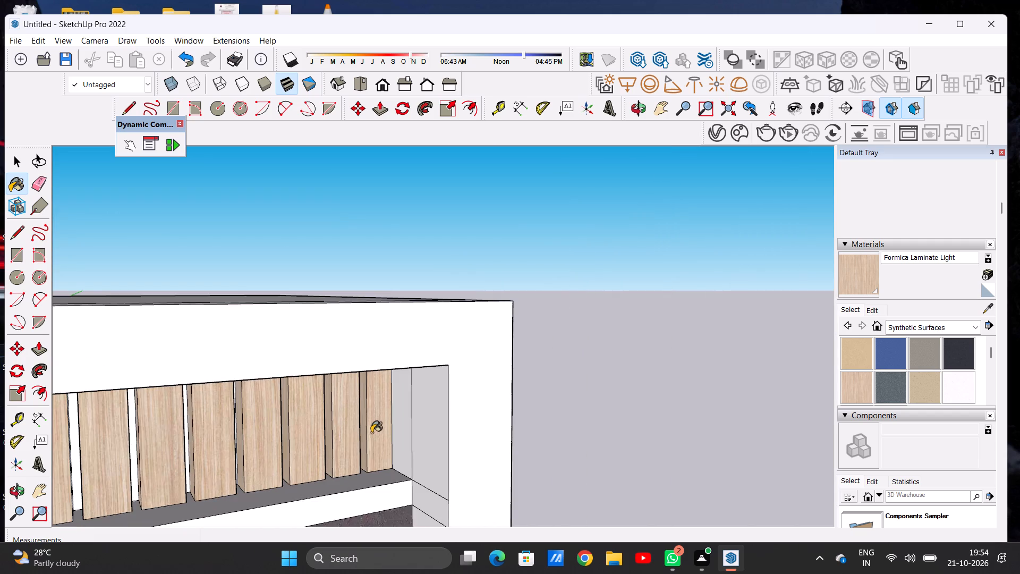
pyautogui.moveTo(370, 433); pyautogui.dragTo(175, 435, button='middle')
pyautogui.scroll(7, 323, 420)
pyautogui.scroll(3, 441, 408)
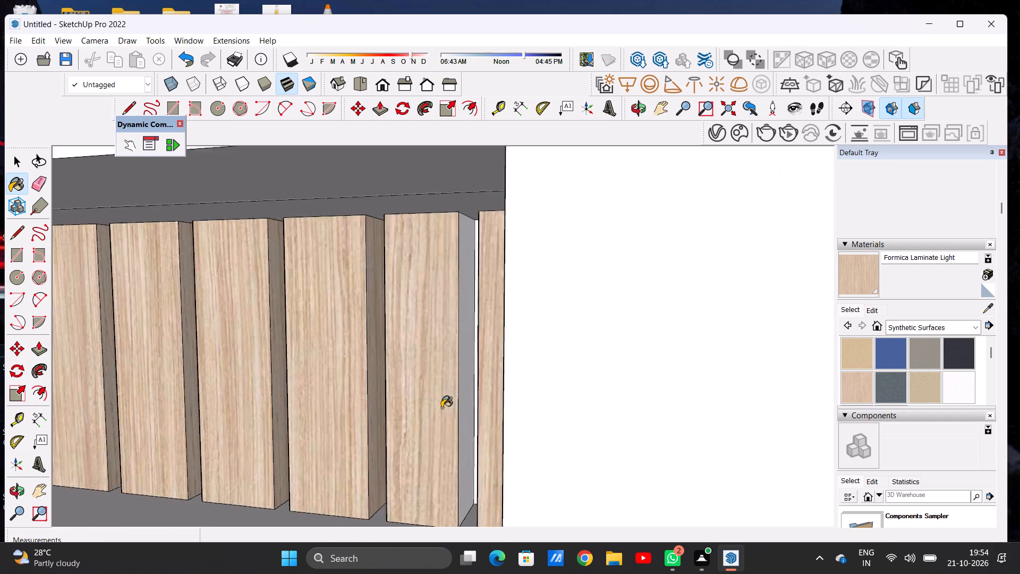
pyautogui.scroll(4, 441, 408)
pyautogui.click(469, 395)
pyautogui.scroll(-8, 343, 429)
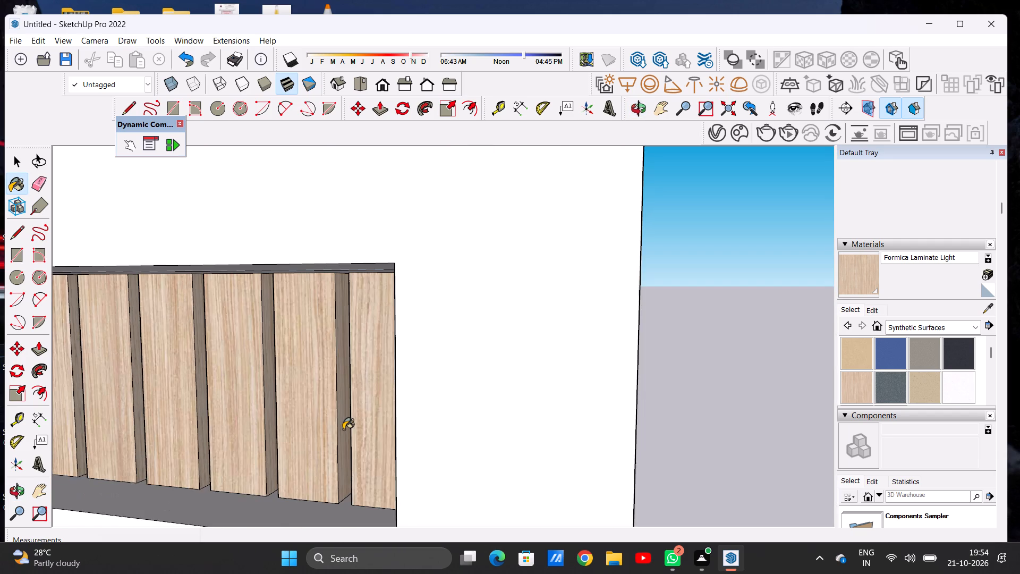
pyautogui.press('space')
# Examine the slat row and the surrounding house facade from a distance.
pyautogui.scroll(-20, 355, 428)
pyautogui.scroll(-4, 355, 428)
pyautogui.scroll(1, 419, 396)
pyautogui.scroll(-8, 419, 396)
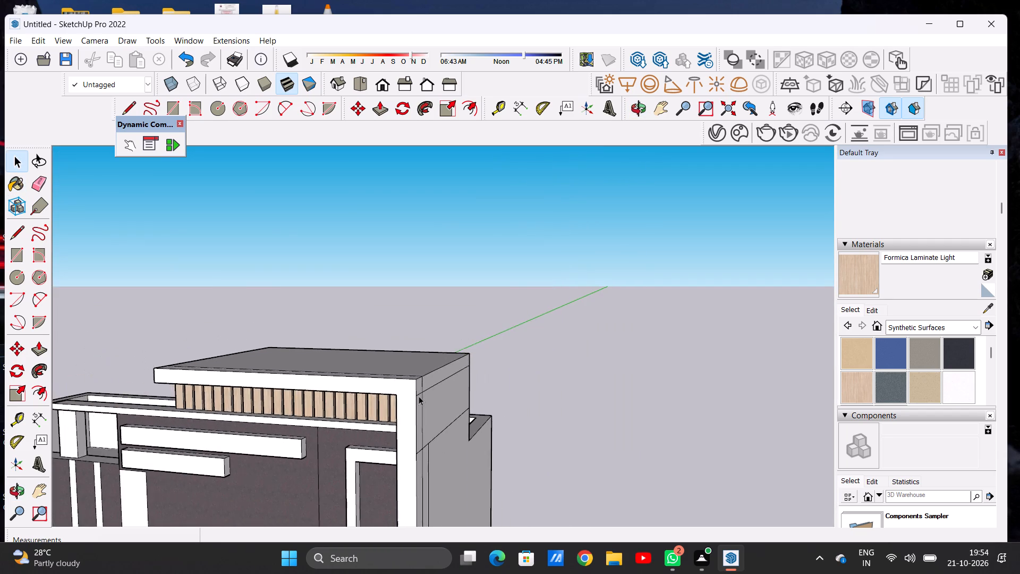
pyautogui.scroll(-4, 419, 396)
pyautogui.scroll(2, 342, 457)
pyautogui.scroll(-1, 342, 457)
pyautogui.scroll(2, 342, 457)
pyautogui.moveTo(480, 415); pyautogui.dragTo(540, 394, button='middle')
pyautogui.scroll(1, 540, 394)
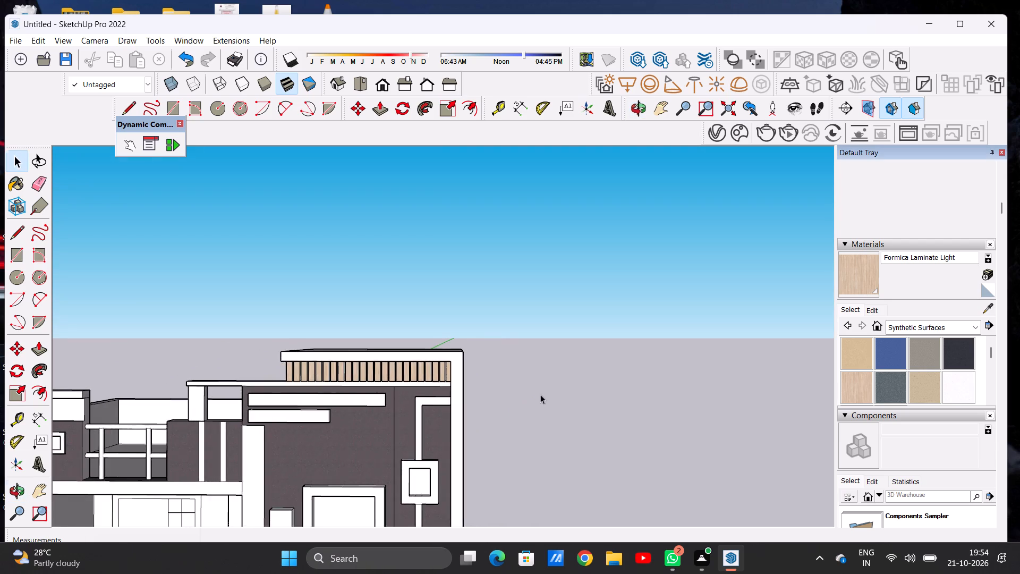
# Examine the house facade and its right-hand side from near and far to see which parts still lack a material.
pyautogui.scroll(-7, 540, 394)
pyautogui.scroll(2, 416, 492)
pyautogui.scroll(-1, 416, 492)
pyautogui.scroll(5, 416, 492)
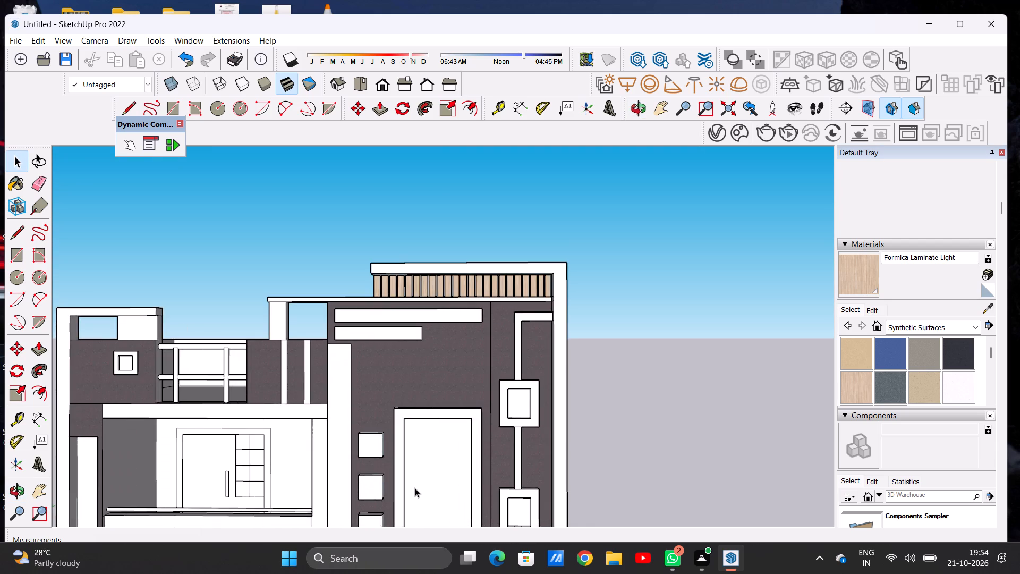
pyautogui.scroll(-6, 418, 449)
pyautogui.scroll(6, 431, 371)
pyautogui.moveTo(466, 336); pyautogui.dragTo(192, 383, button='middle')
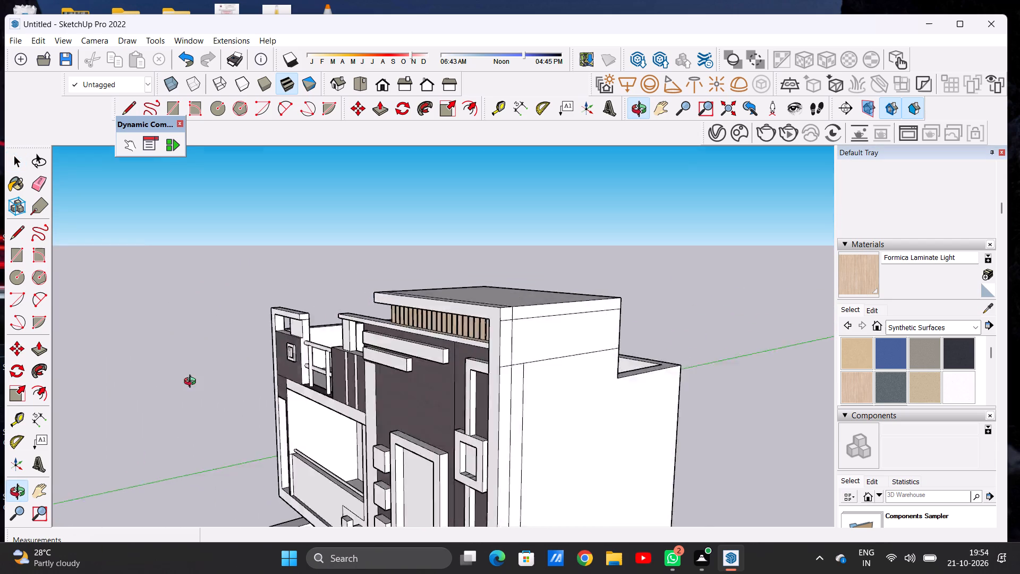
pyautogui.moveTo(192, 383); pyautogui.dragTo(469, 356, button='middle')
pyautogui.scroll(-17, 480, 316)
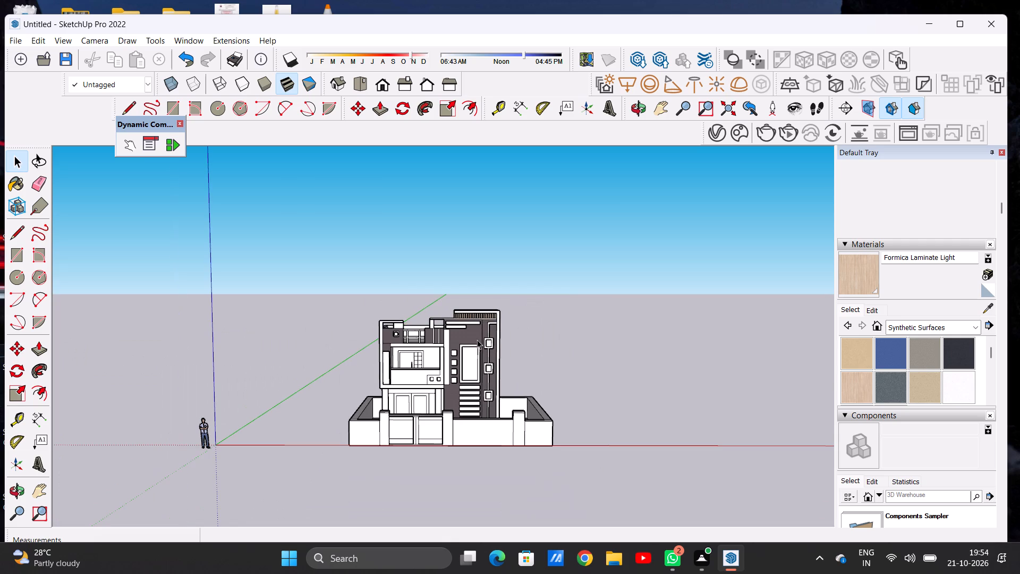
pyautogui.scroll(16, 420, 352)
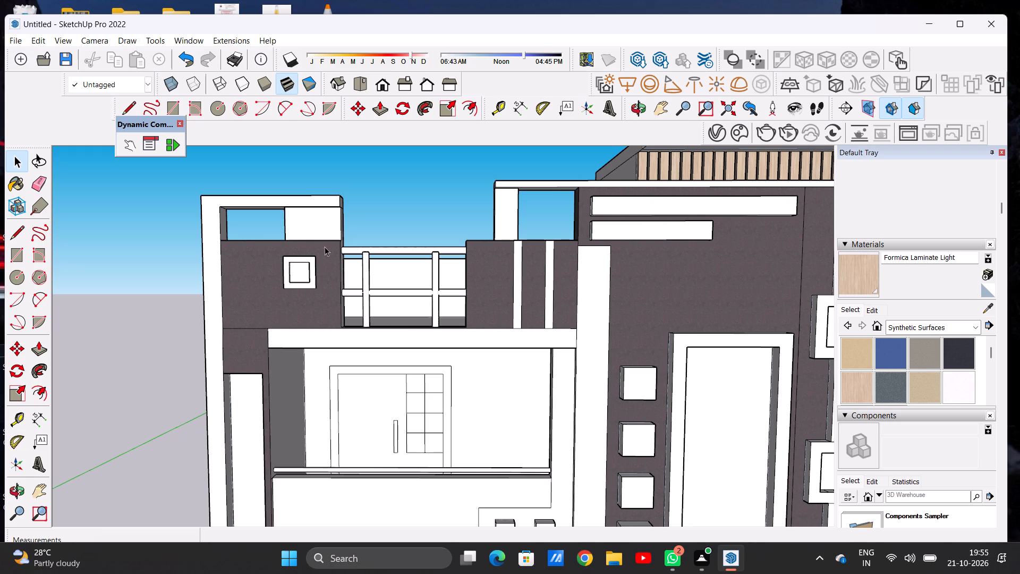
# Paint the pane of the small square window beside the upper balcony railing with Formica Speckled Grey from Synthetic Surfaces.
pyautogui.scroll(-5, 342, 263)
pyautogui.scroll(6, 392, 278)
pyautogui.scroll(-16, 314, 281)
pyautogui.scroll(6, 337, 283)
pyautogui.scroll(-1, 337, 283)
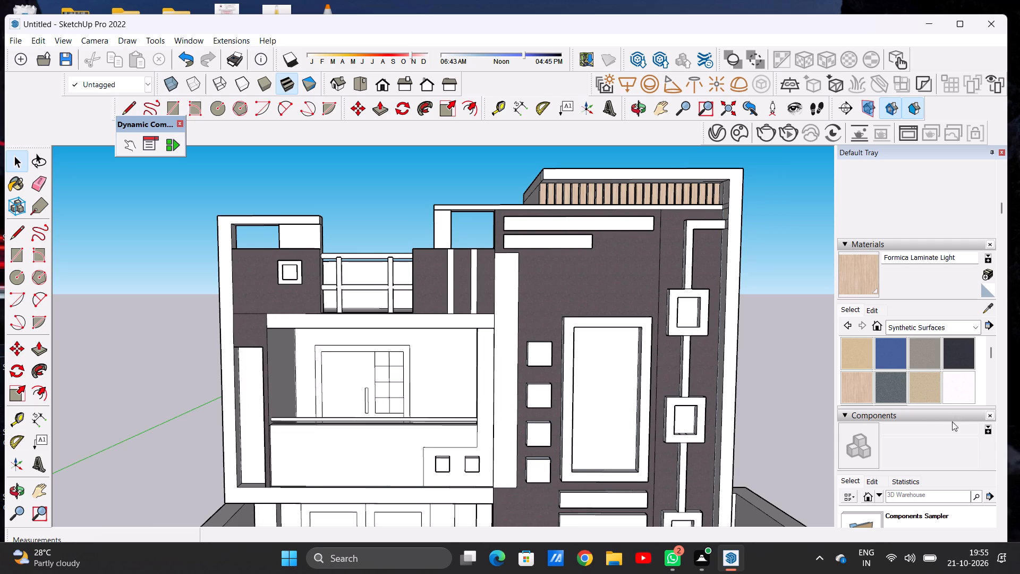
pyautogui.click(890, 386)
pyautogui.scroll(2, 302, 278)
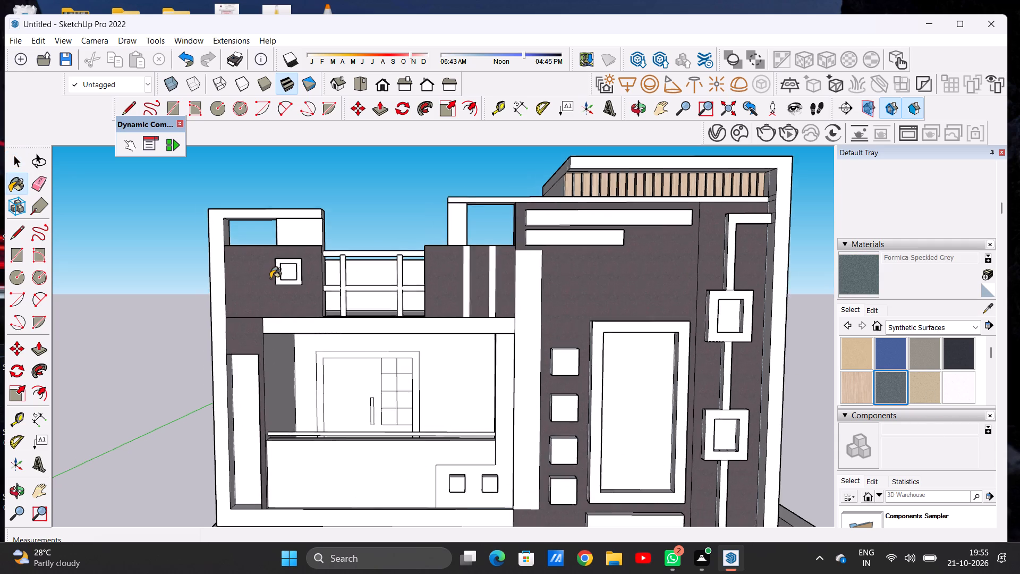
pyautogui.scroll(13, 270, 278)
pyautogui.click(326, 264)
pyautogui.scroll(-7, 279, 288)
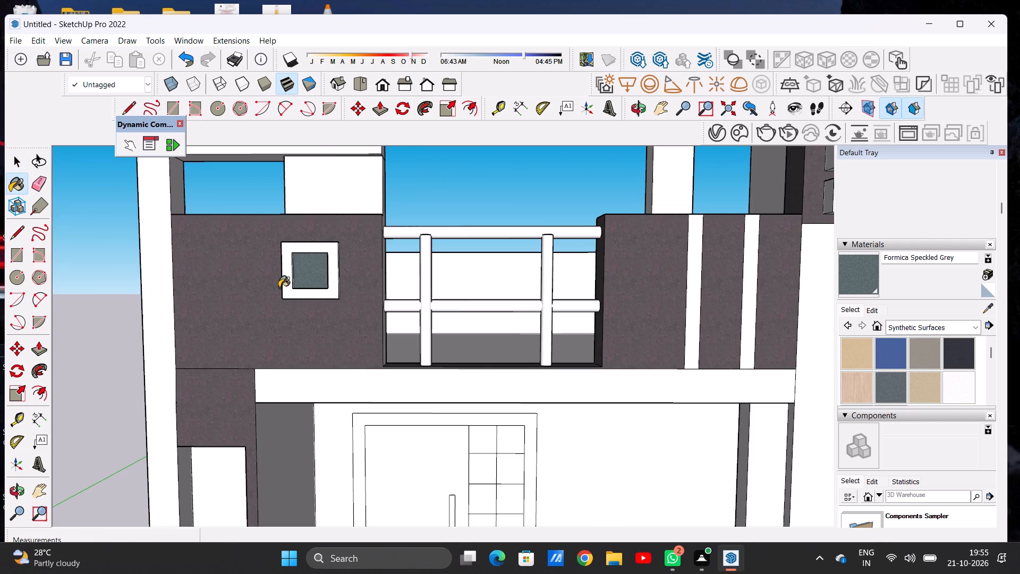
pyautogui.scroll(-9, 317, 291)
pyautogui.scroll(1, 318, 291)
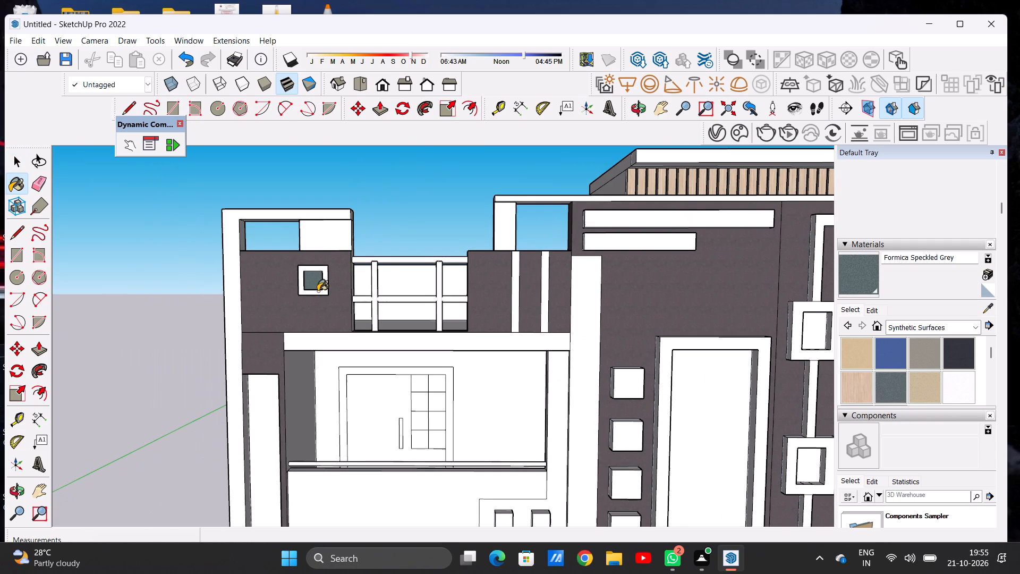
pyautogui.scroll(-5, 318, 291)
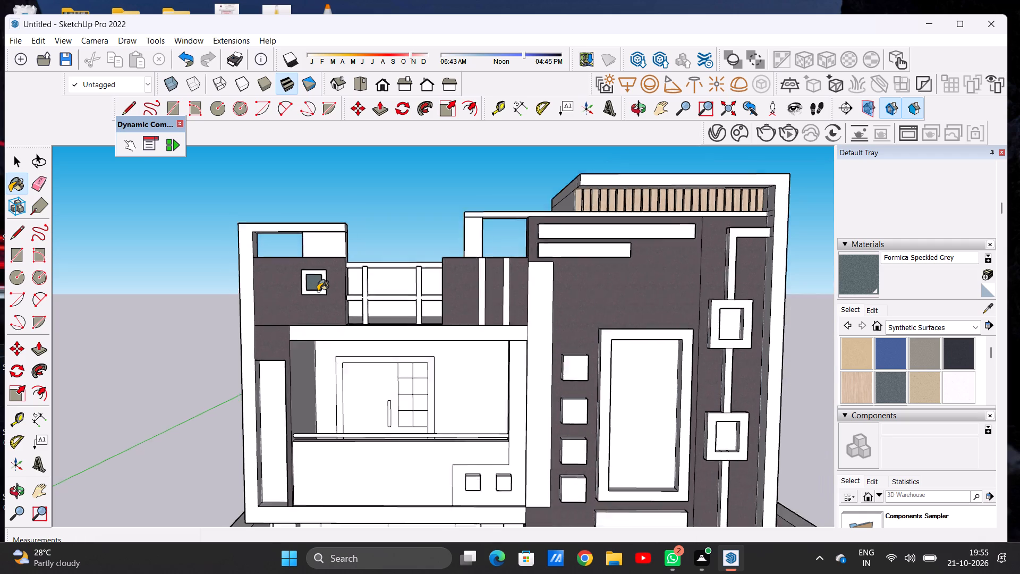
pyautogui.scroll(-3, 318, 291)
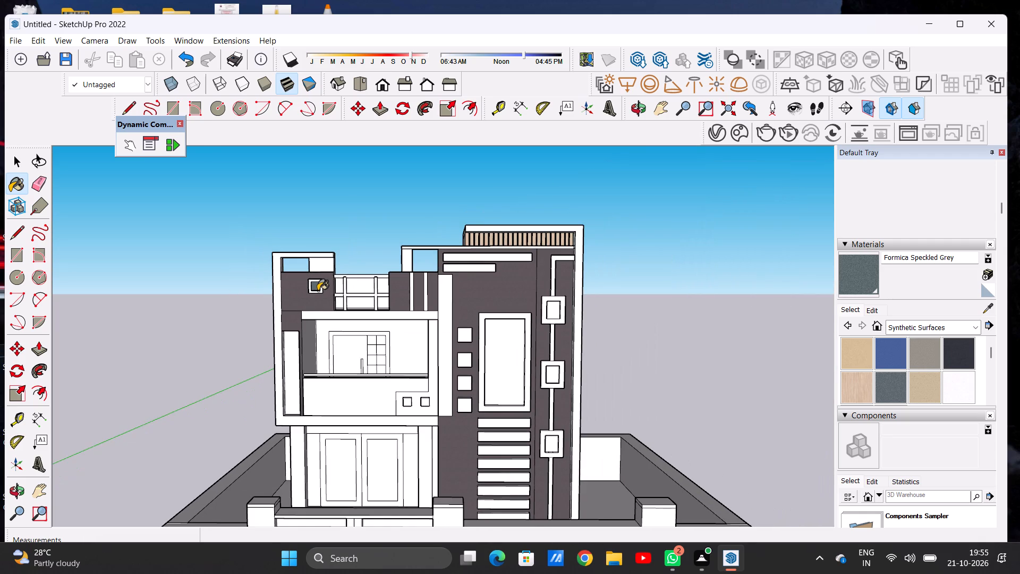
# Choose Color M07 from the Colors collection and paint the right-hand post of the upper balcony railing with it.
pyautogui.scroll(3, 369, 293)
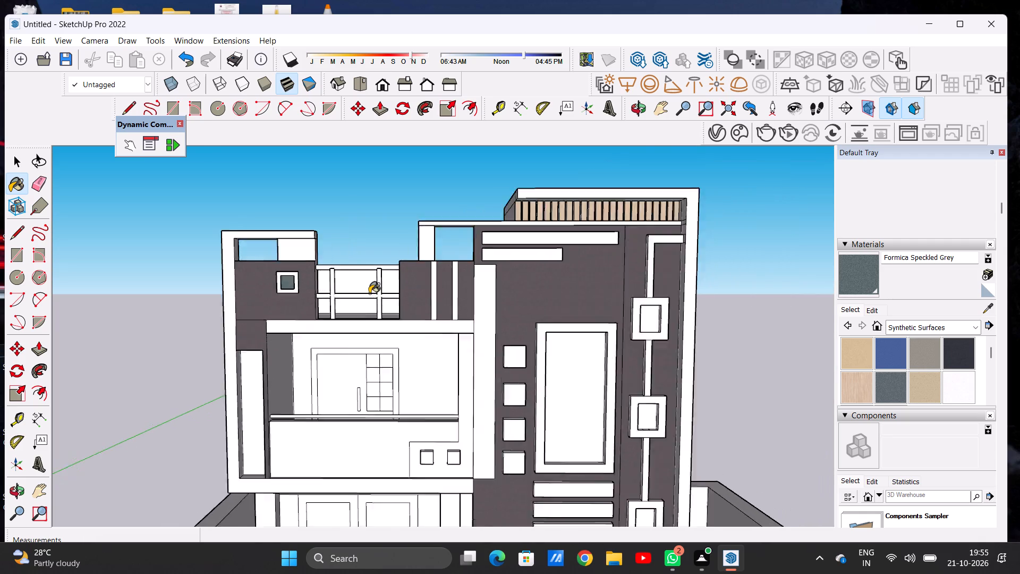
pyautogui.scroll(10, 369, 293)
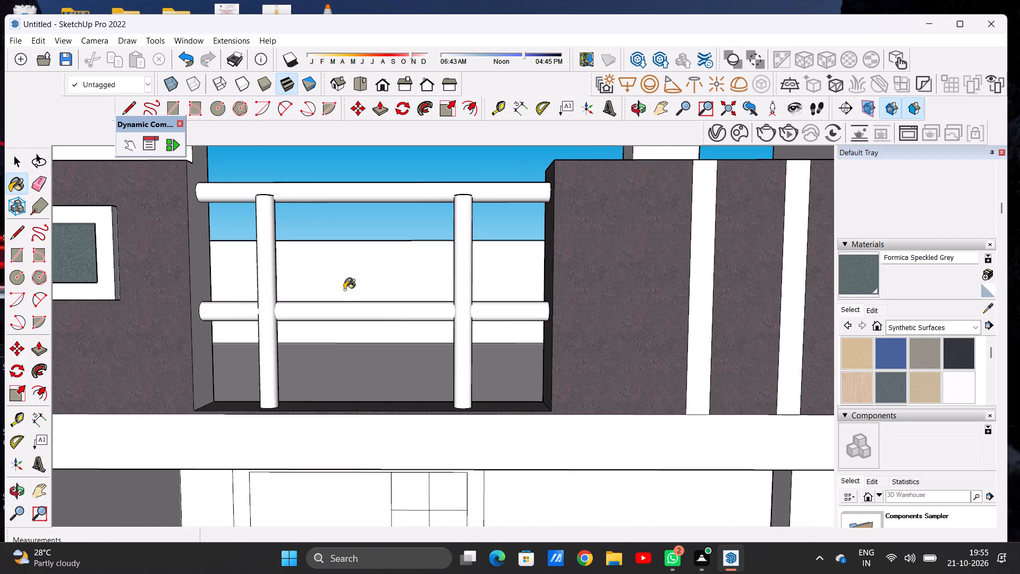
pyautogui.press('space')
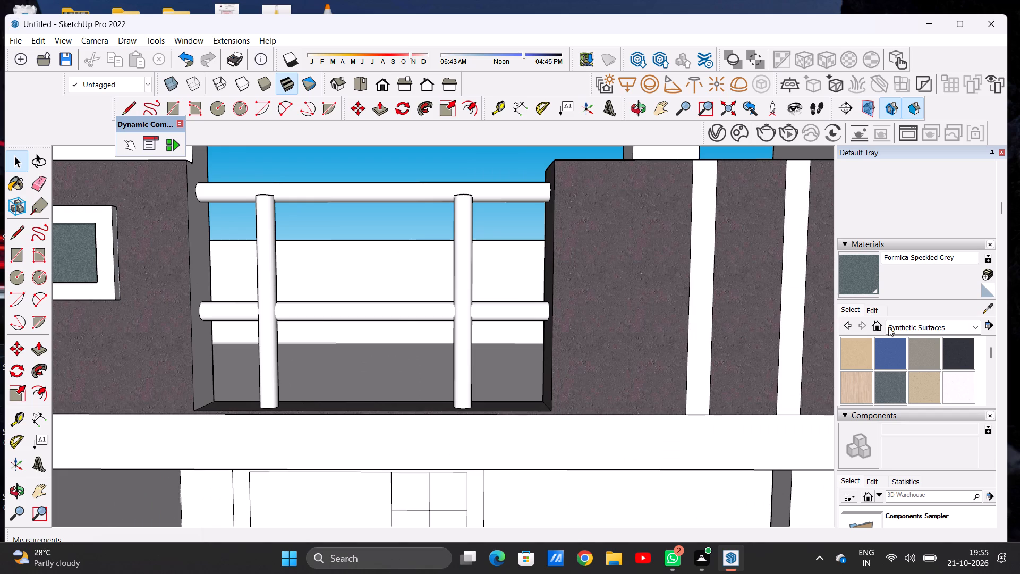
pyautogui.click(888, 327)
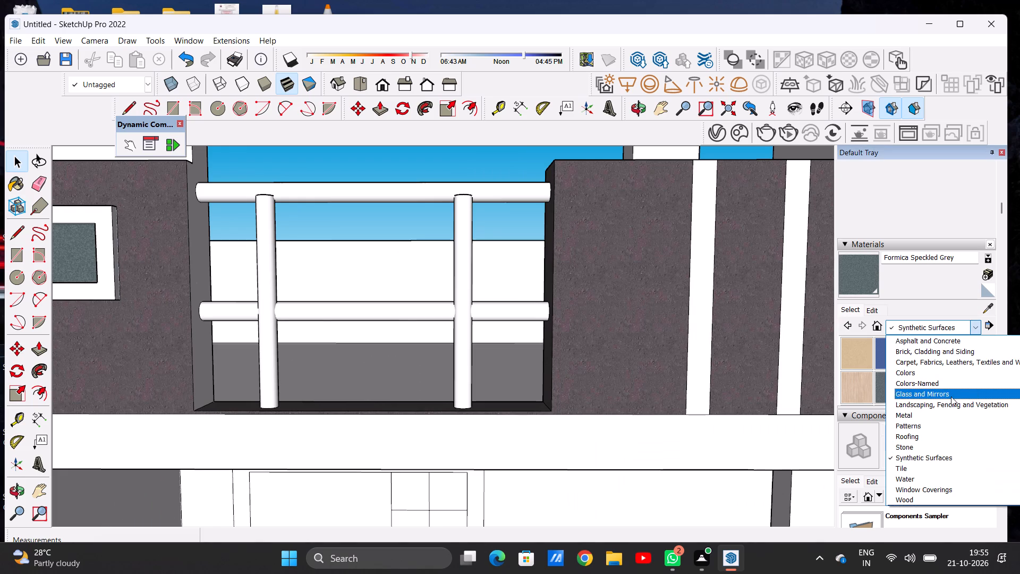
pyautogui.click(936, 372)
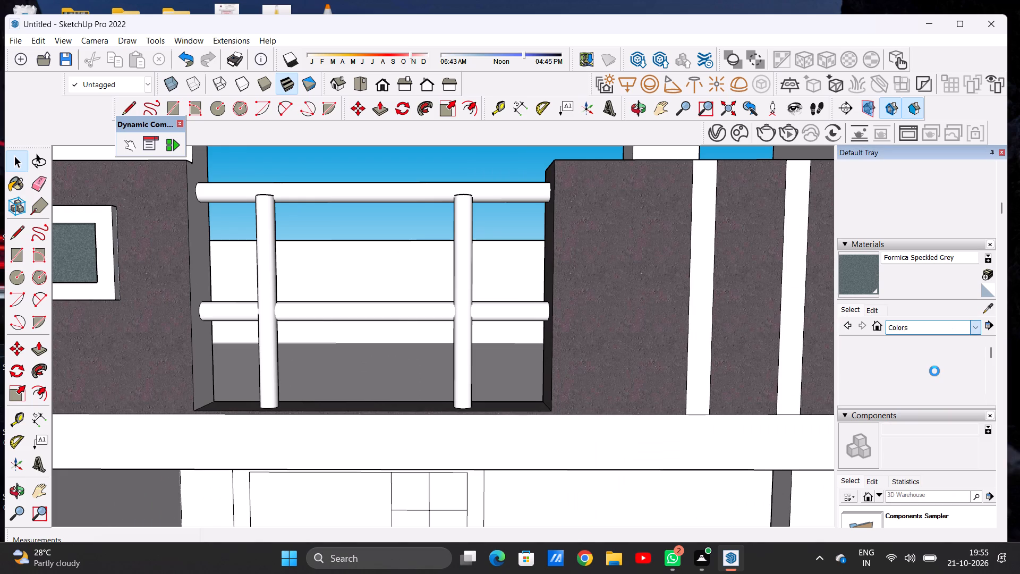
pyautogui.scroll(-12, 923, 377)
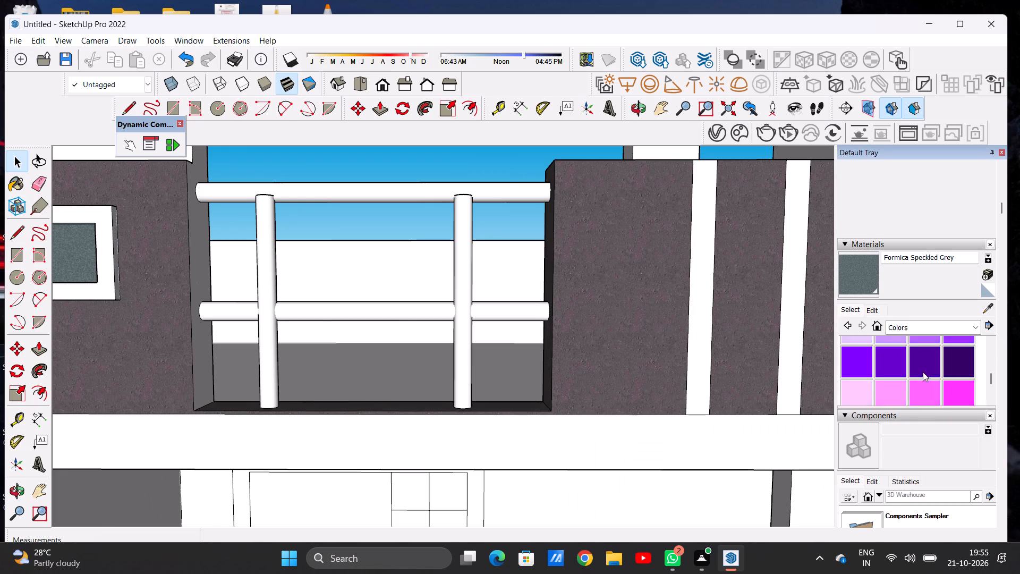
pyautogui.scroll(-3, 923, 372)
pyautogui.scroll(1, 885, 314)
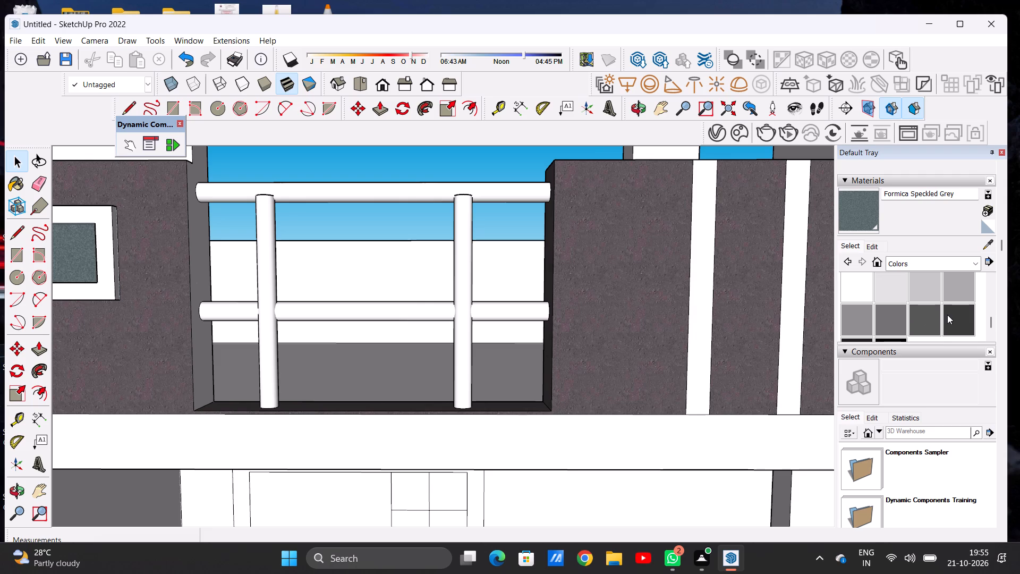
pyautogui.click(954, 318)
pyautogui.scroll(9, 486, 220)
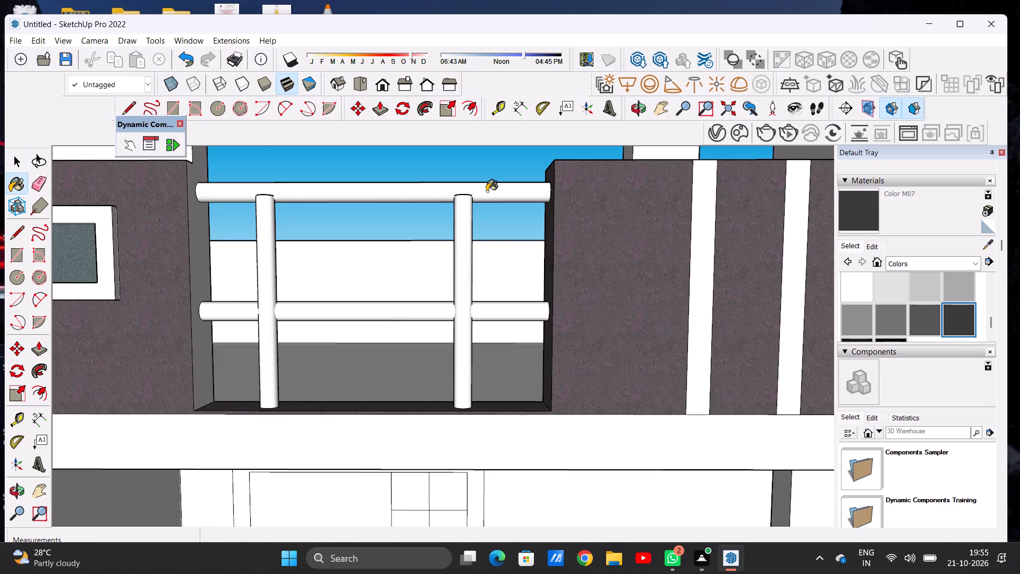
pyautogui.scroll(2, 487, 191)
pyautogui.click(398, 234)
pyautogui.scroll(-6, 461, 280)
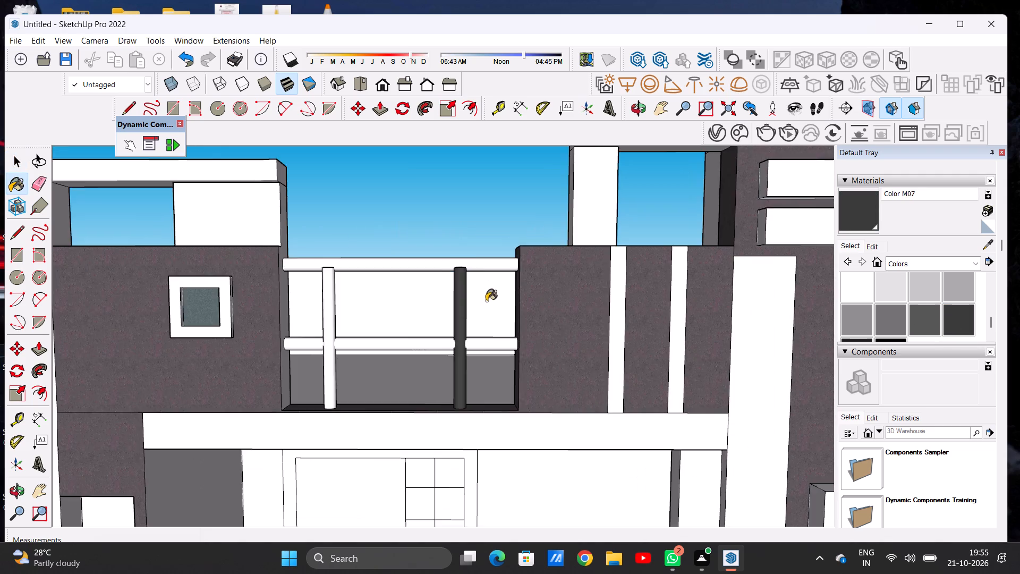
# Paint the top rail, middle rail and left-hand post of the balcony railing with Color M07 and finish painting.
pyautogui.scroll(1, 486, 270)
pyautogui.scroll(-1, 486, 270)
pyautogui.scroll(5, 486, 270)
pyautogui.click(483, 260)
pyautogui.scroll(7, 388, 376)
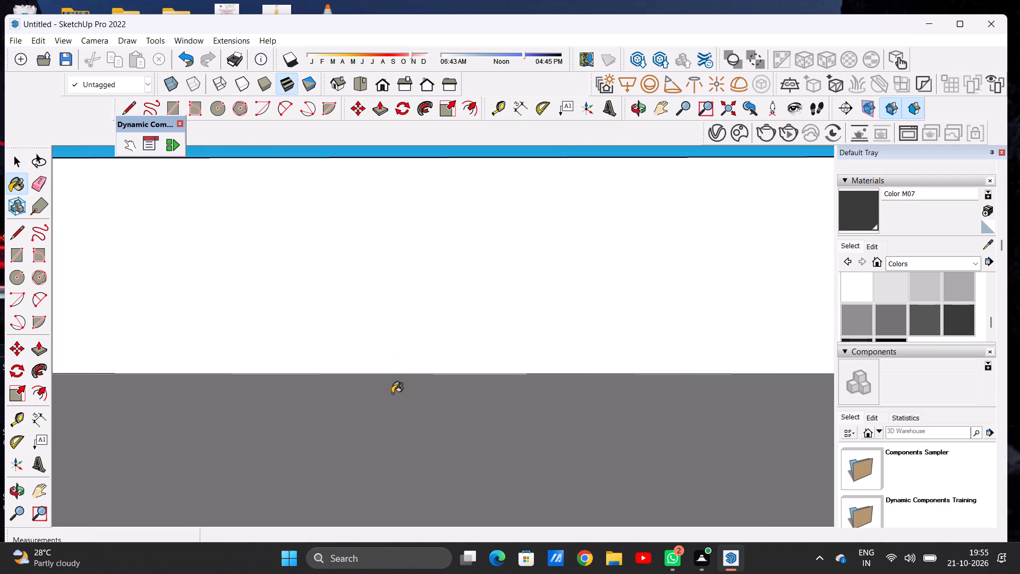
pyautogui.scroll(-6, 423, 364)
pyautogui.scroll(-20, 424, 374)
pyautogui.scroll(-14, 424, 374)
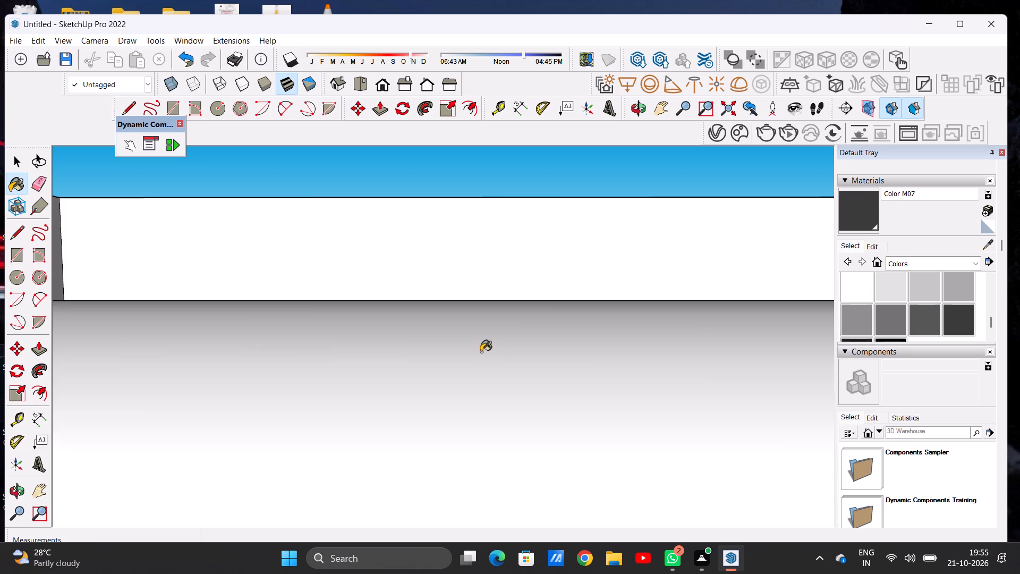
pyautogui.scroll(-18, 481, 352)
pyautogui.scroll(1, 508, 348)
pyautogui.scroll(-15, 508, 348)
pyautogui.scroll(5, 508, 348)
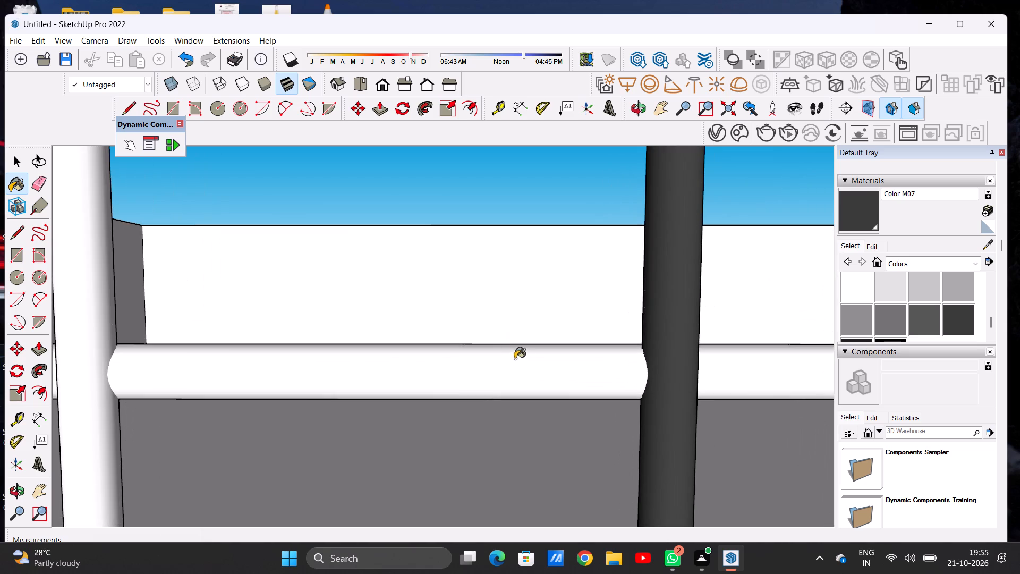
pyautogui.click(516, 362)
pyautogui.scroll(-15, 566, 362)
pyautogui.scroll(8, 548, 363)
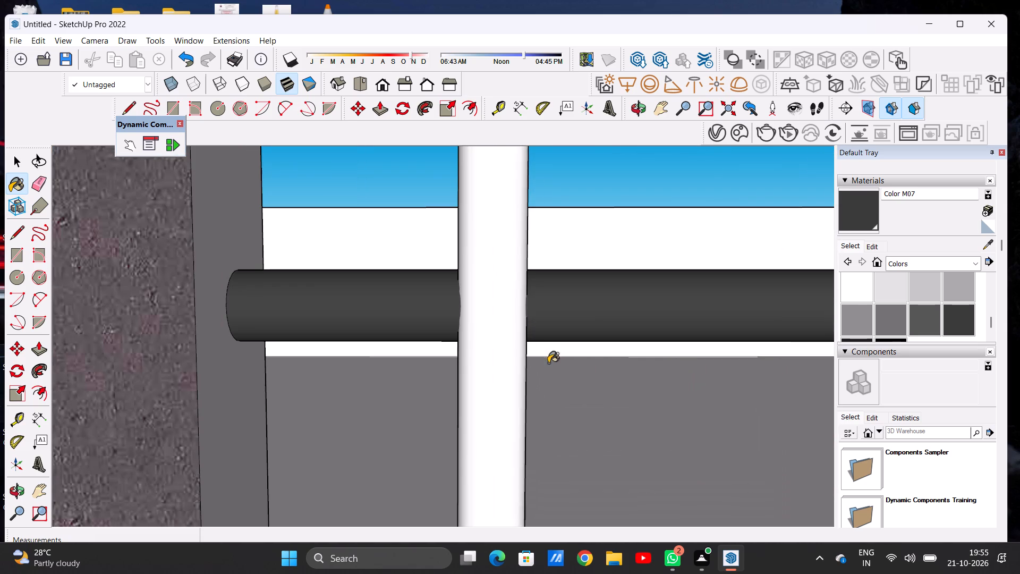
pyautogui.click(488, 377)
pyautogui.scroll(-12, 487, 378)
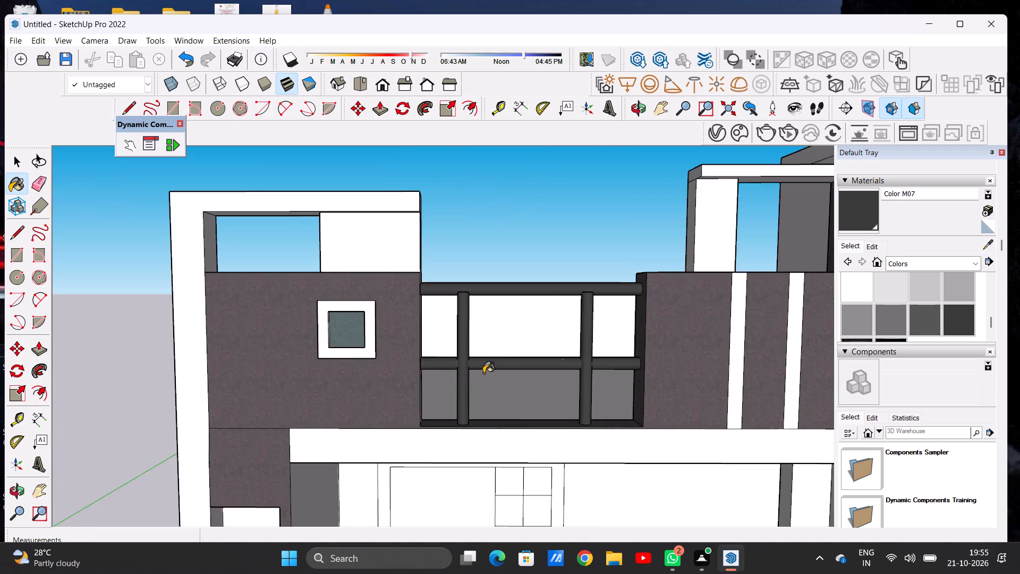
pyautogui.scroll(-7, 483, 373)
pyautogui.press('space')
# Examine the balcony railing within the facade from a distance, close up and at an angle.
pyautogui.scroll(-5, 477, 368)
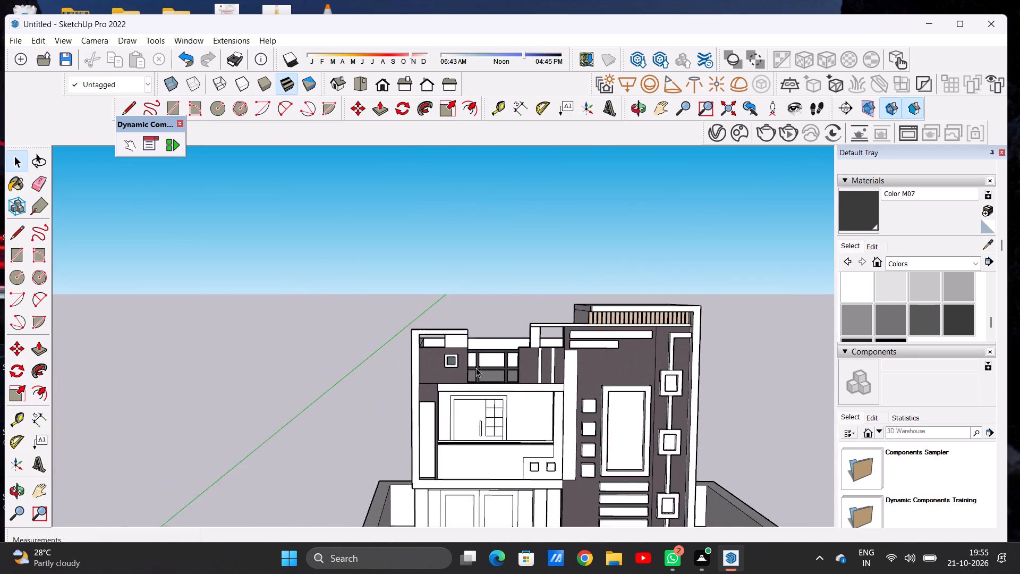
pyautogui.scroll(-2, 476, 368)
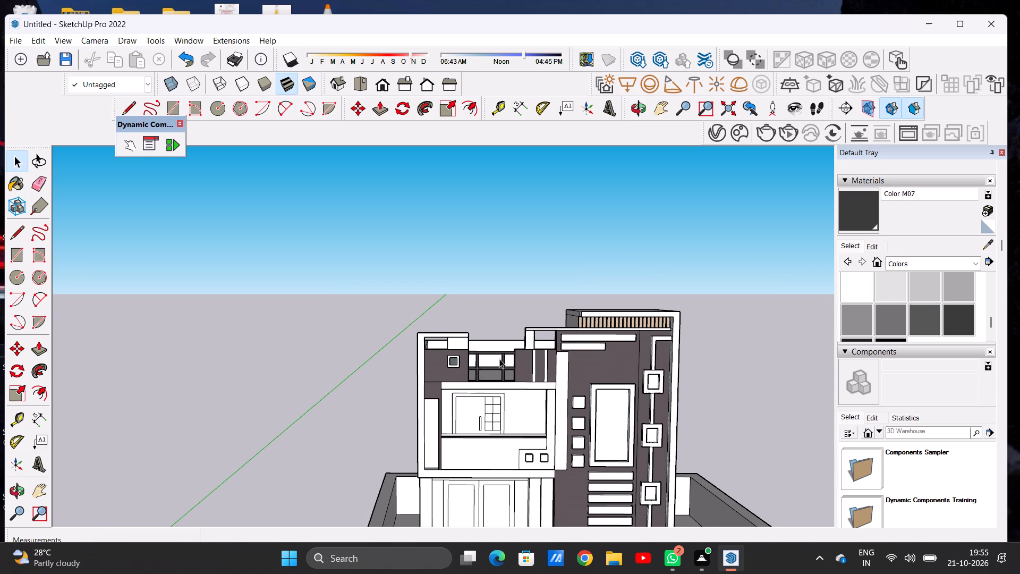
pyautogui.scroll(1, 499, 359)
pyautogui.scroll(-1, 499, 359)
pyautogui.scroll(11, 499, 359)
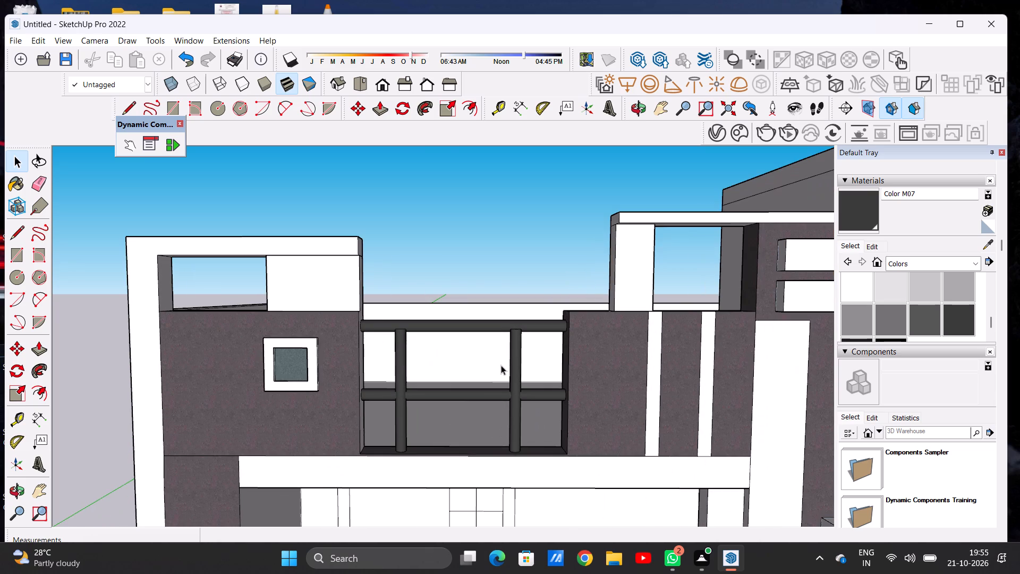
pyautogui.scroll(-5, 501, 365)
pyautogui.moveTo(495, 374); pyautogui.dragTo(579, 379, button='middle')
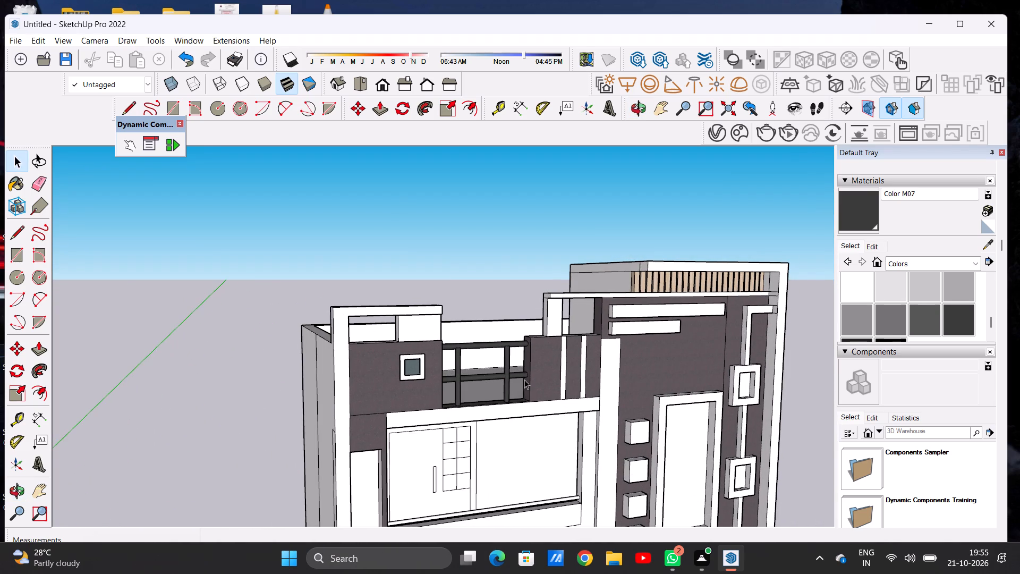
pyautogui.scroll(4, 467, 372)
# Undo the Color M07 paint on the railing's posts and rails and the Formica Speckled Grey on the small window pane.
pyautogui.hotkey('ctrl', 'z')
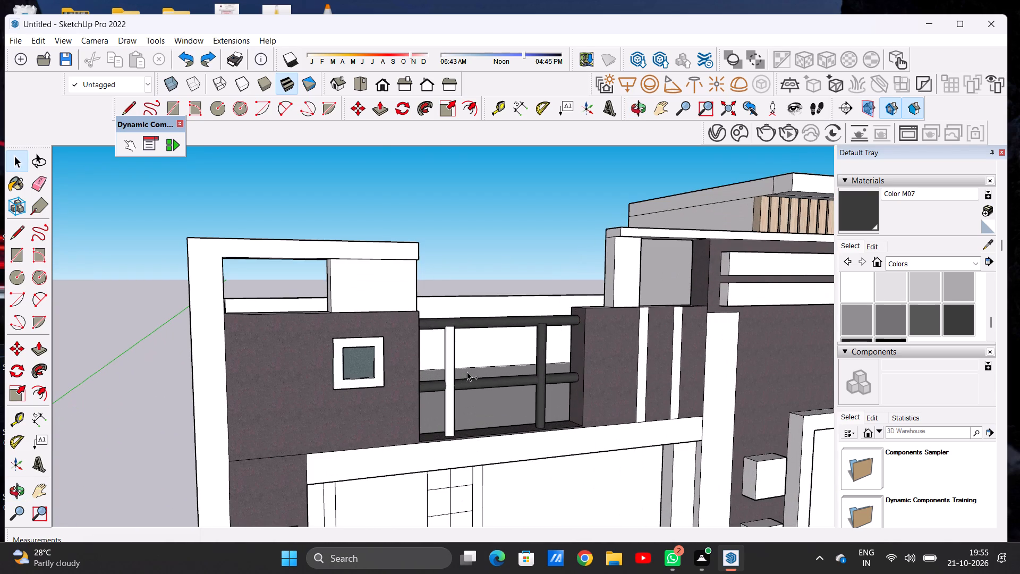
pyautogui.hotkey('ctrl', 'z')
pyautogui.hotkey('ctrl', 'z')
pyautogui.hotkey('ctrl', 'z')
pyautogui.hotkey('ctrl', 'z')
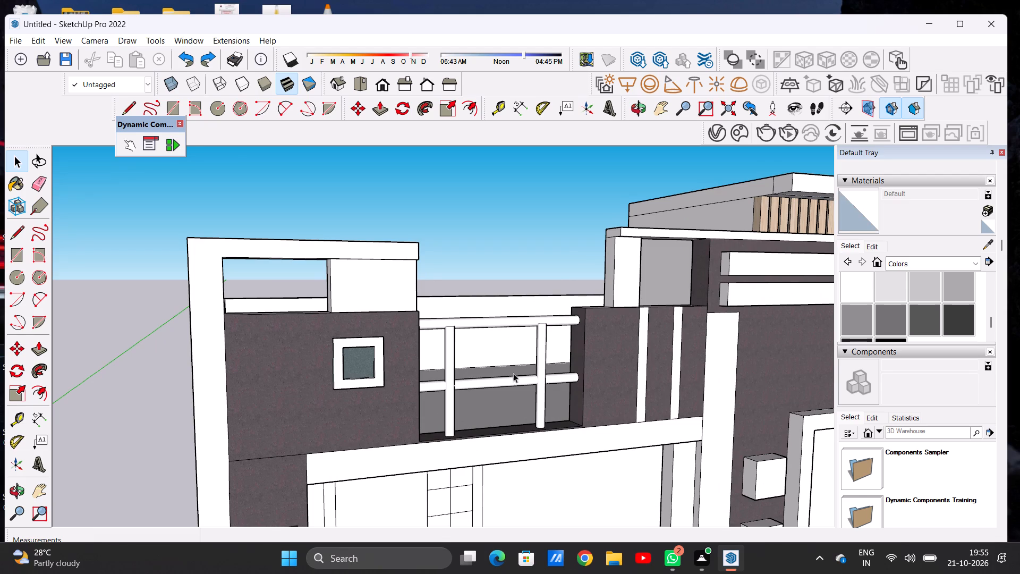
# Draw a circle of about 1 1/16" radius on the balcony wall's inner side face, just above the railing's middle rail.
pyautogui.scroll(-3, 520, 388)
pyautogui.scroll(7, 537, 389)
pyautogui.moveTo(543, 377); pyautogui.dragTo(584, 397, button='middle')
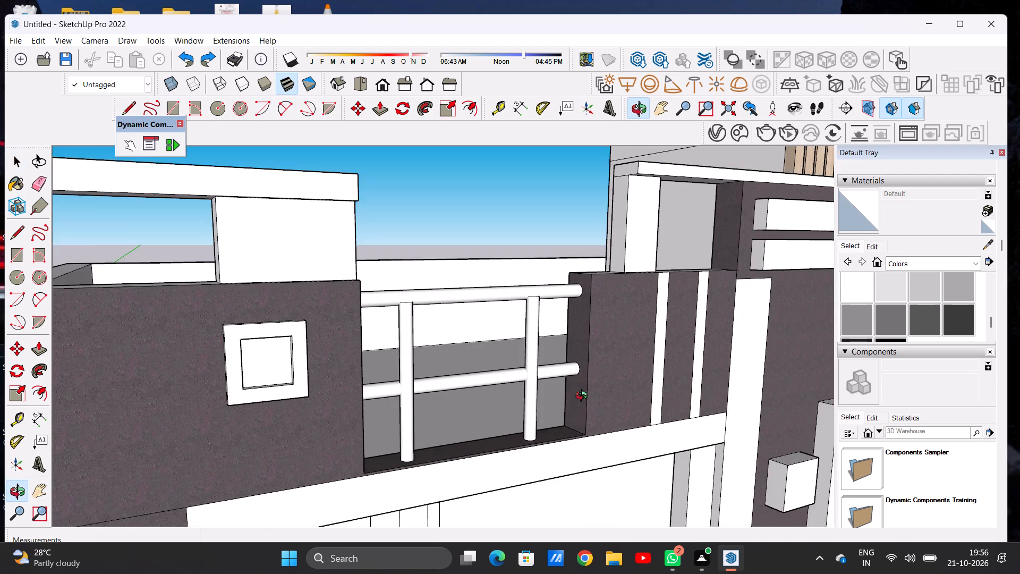
pyautogui.moveTo(584, 397); pyautogui.dragTo(589, 386, button='middle')
pyautogui.scroll(4, 552, 394)
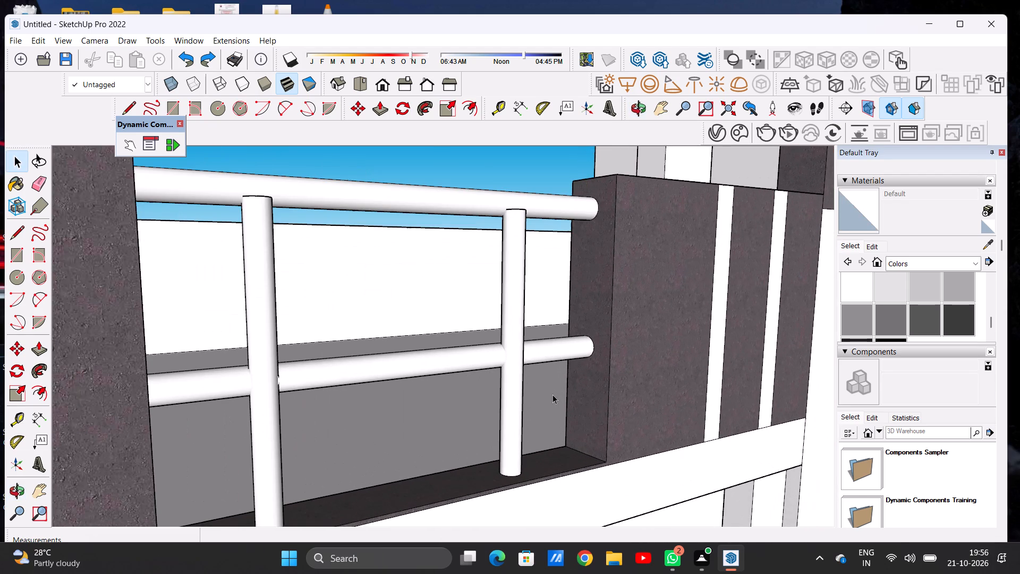
pyautogui.scroll(-1, 609, 356)
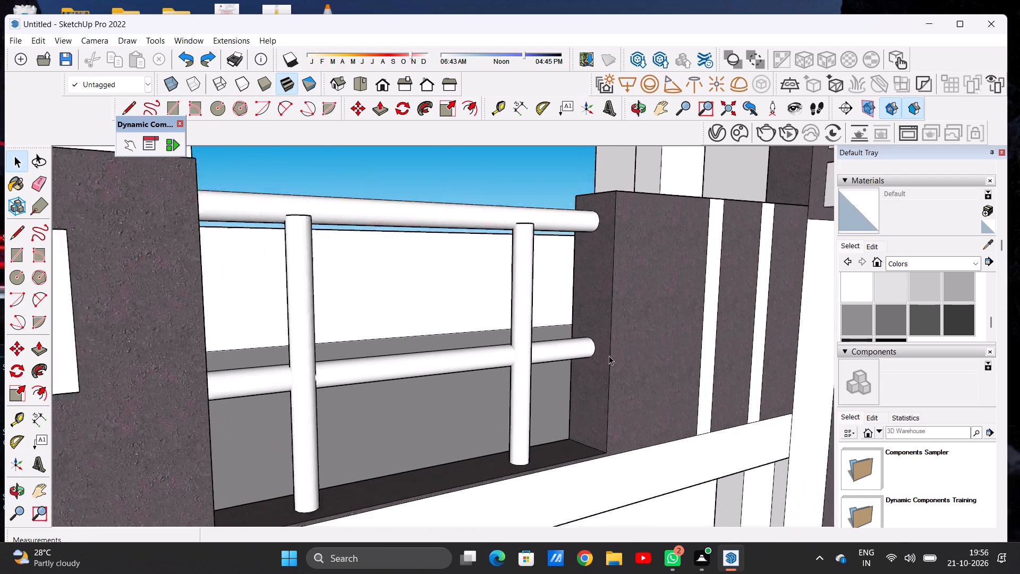
pyautogui.scroll(-4, 609, 356)
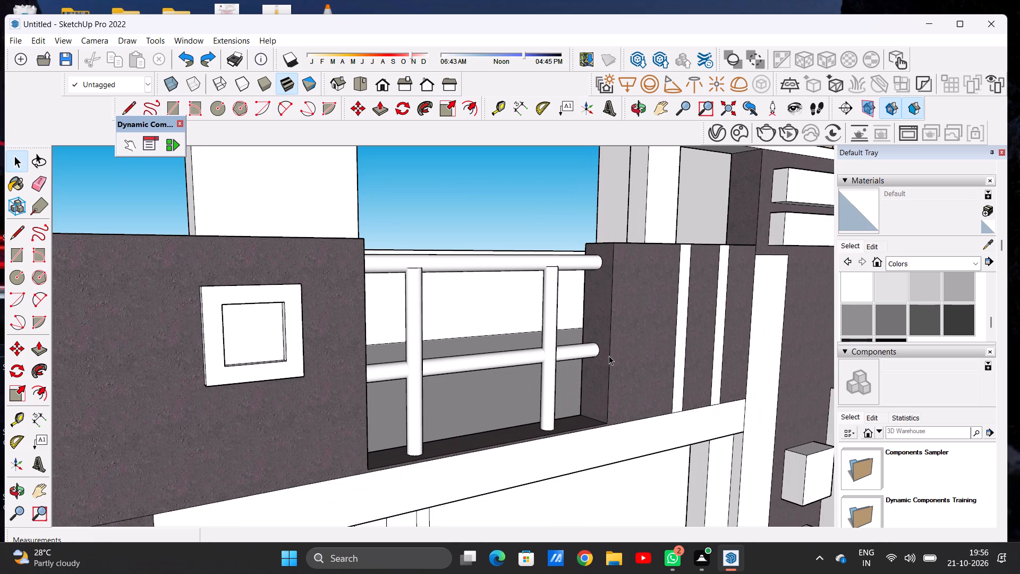
pyautogui.press('c')
pyautogui.scroll(12, 591, 310)
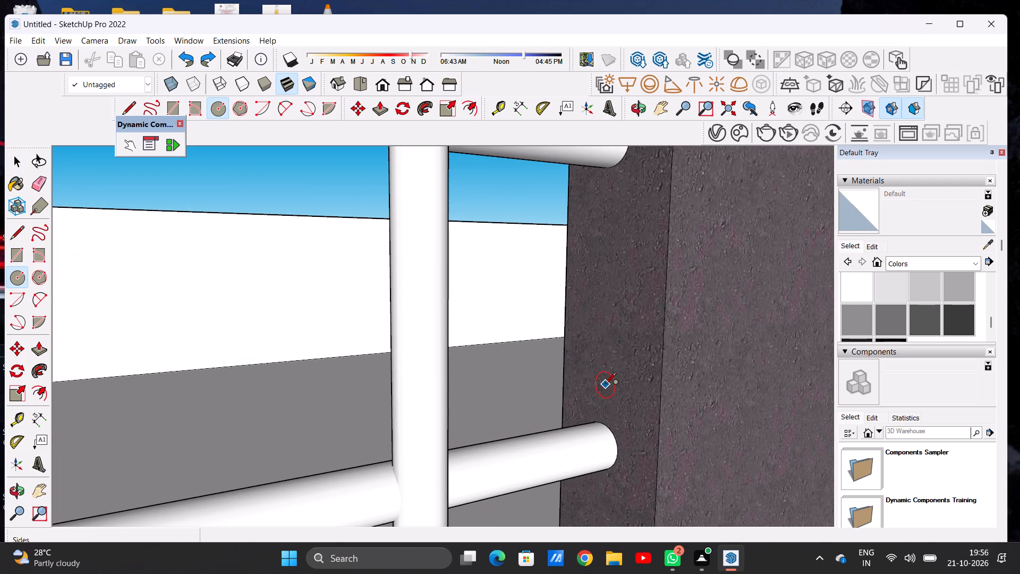
pyautogui.click(600, 357)
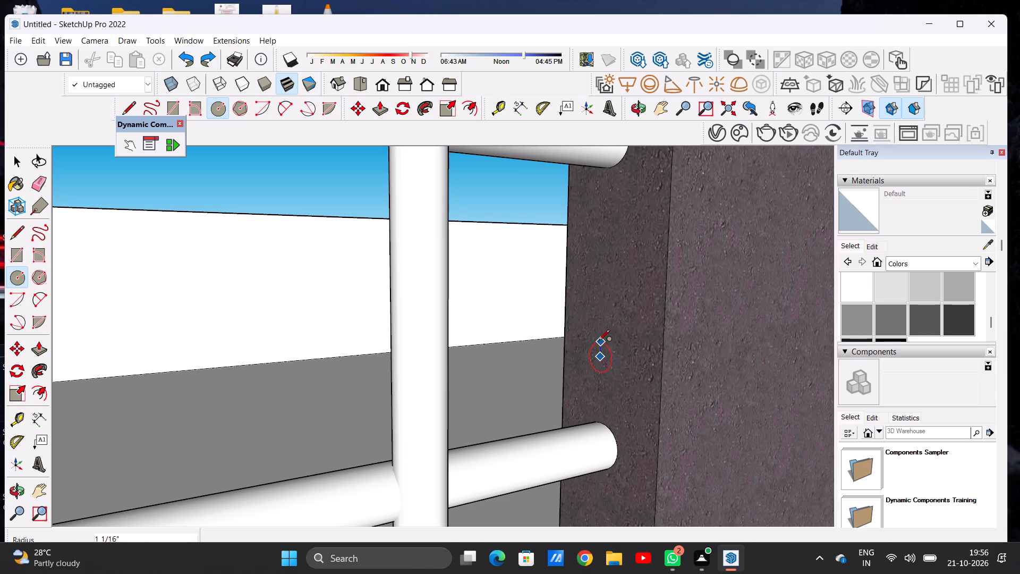
pyautogui.click(599, 340)
pyautogui.press('space')
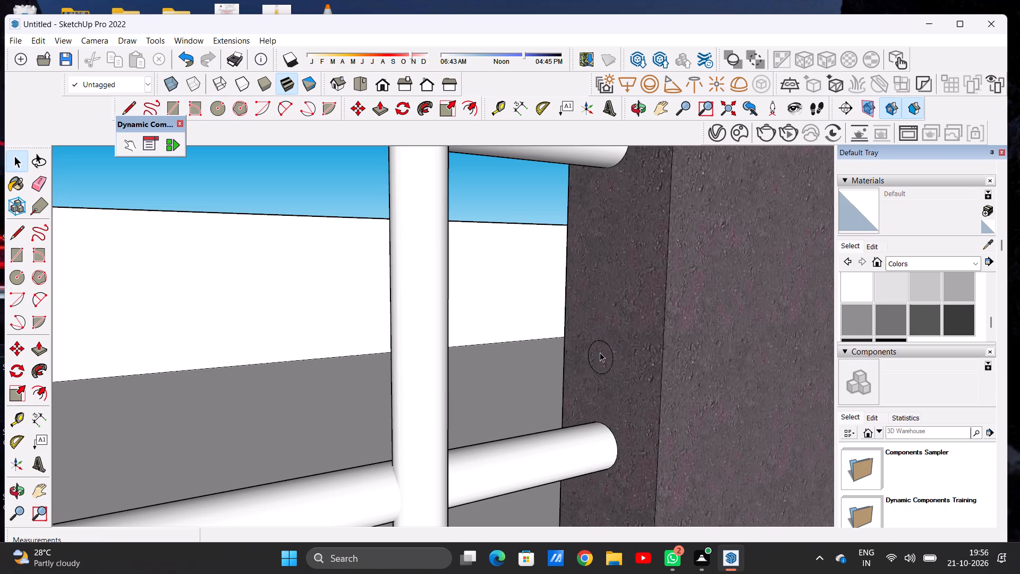
# Copy the circle about 7 15/16" straight up the wall's side face, below the top rail.
pyautogui.doubleClick(600, 352)
pyautogui.press('m')
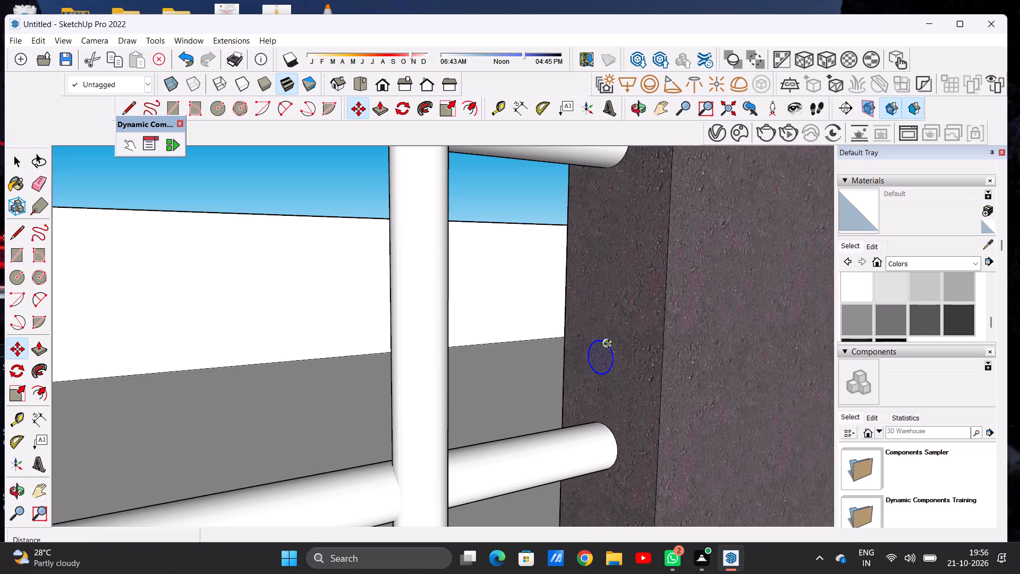
pyautogui.click(608, 344)
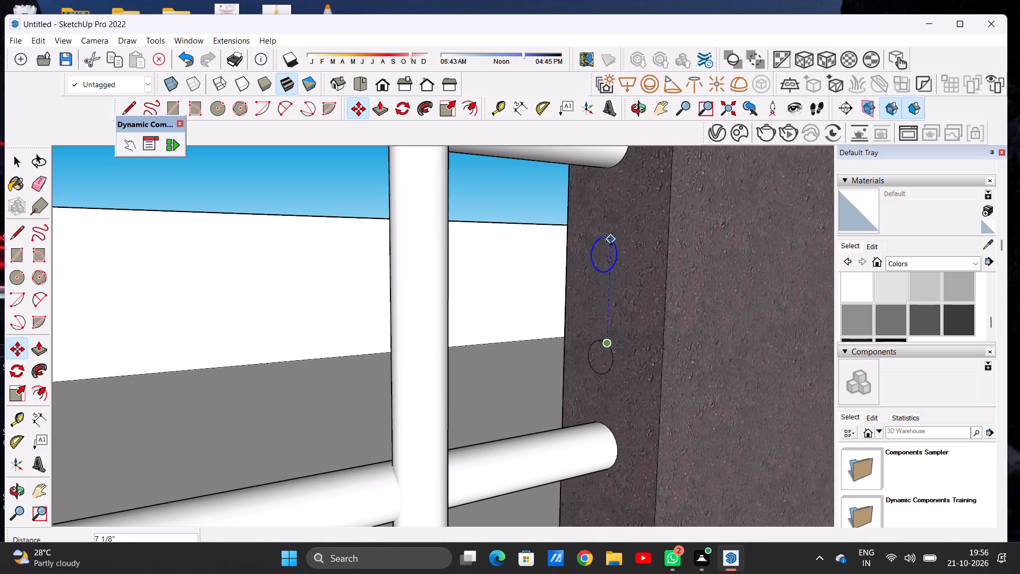
pyautogui.click(605, 227)
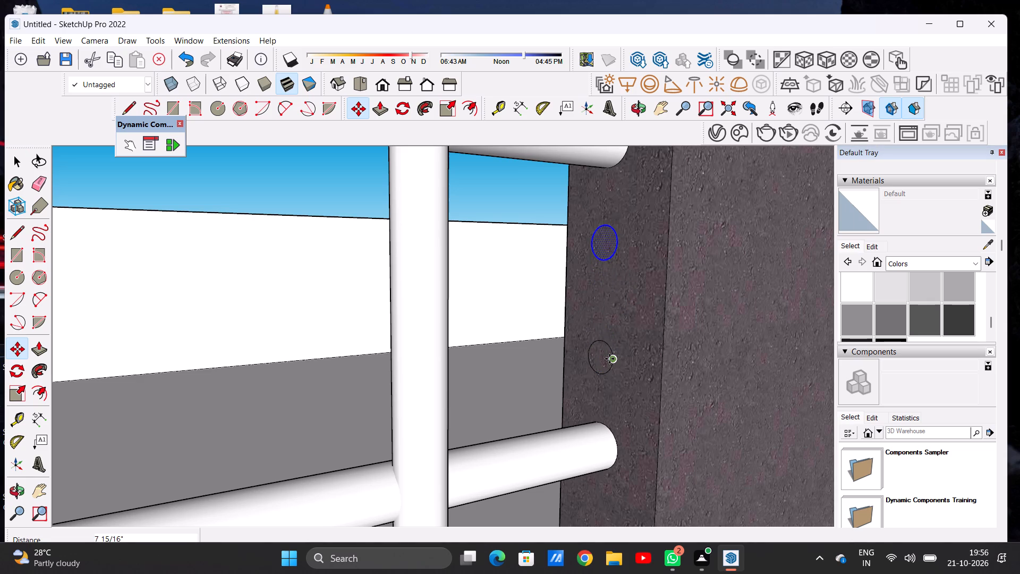
# Place another copy of the circle lower on the same side face, beneath the middle rail.
pyautogui.moveTo(609, 360); pyautogui.dragTo(612, 389)
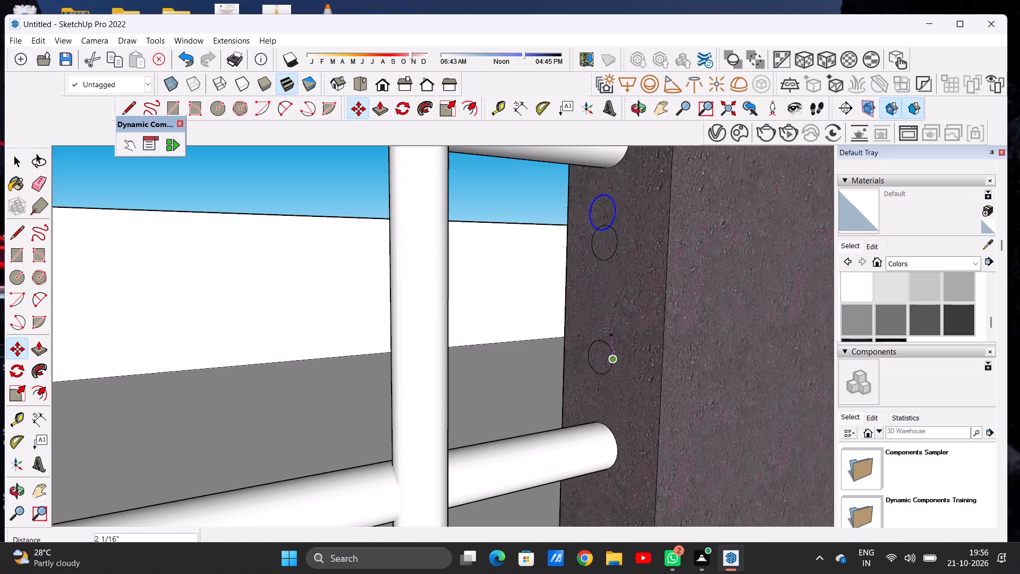
pyautogui.scroll(-12, 597, 390)
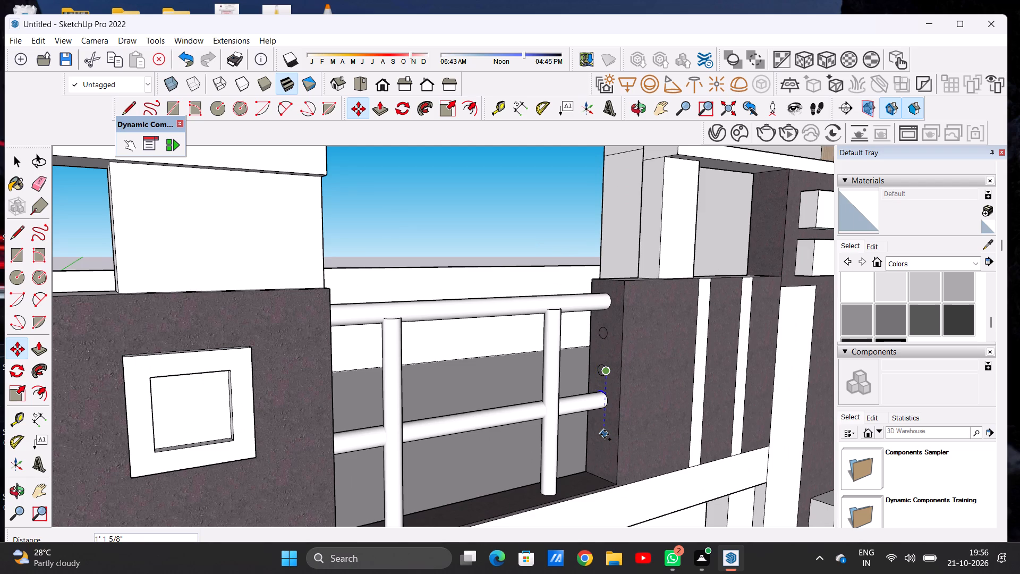
pyautogui.scroll(9, 605, 434)
pyautogui.scroll(-1, 605, 434)
pyautogui.scroll(3, 605, 434)
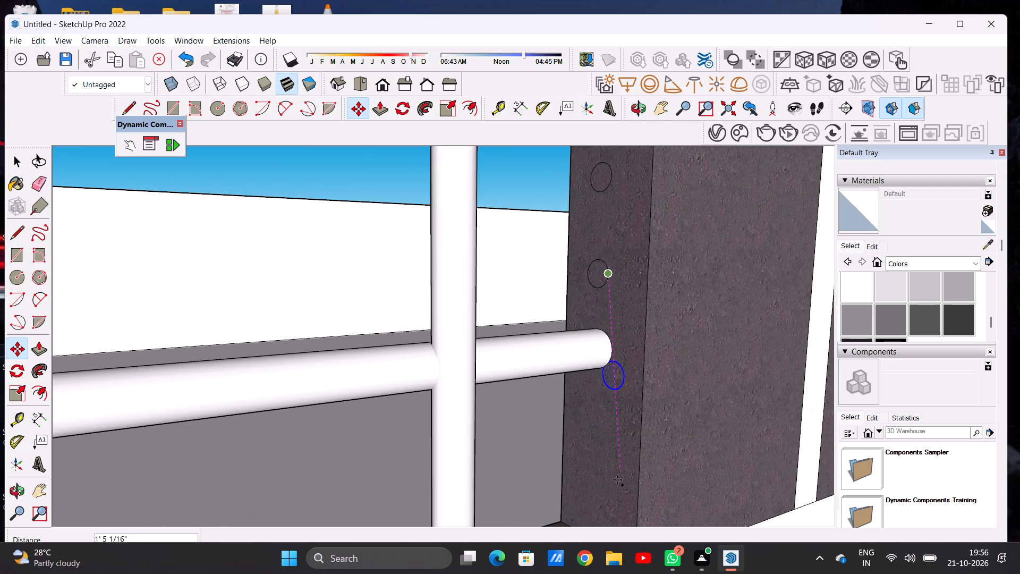
pyautogui.click(593, 522)
# Copy the circle beneath the middle rail about 7 1/16" further down, near the balcony floor, and clear the selection.
pyautogui.scroll(14, 601, 421)
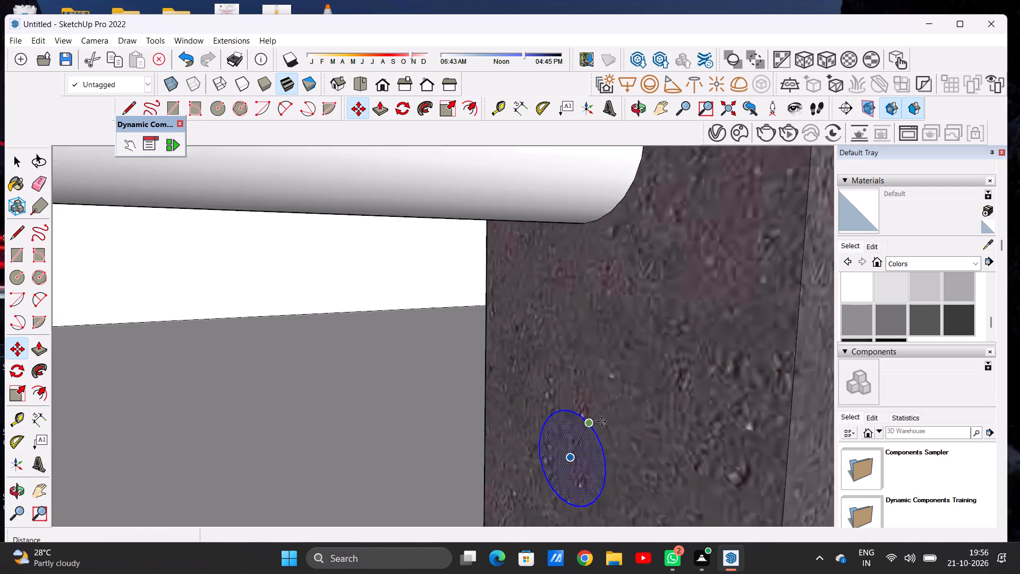
pyautogui.scroll(-20, 635, 359)
pyautogui.scroll(-2, 635, 359)
pyautogui.scroll(13, 585, 417)
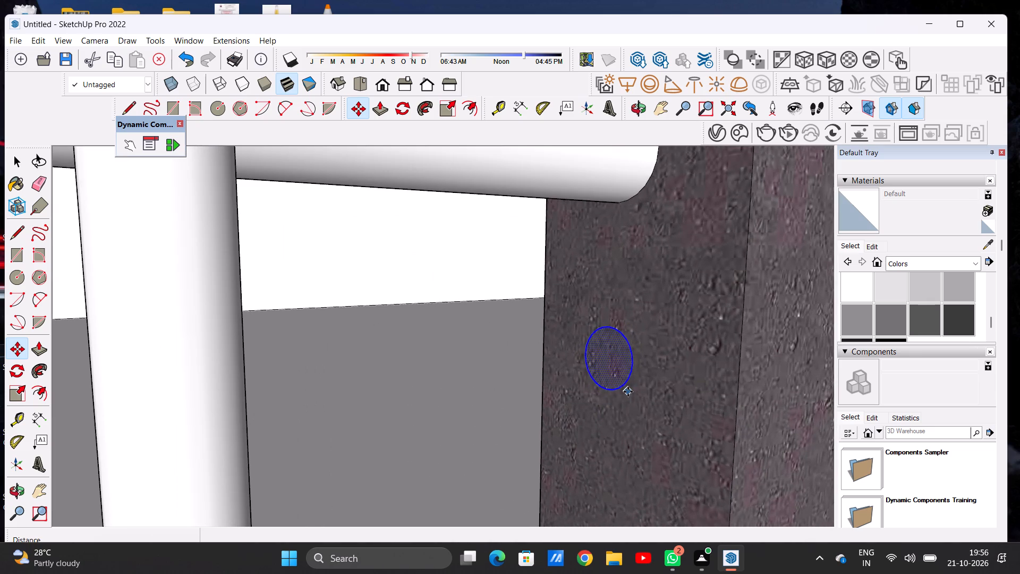
pyautogui.moveTo(626, 385); pyautogui.dragTo(626, 454)
pyautogui.scroll(-7, 629, 396)
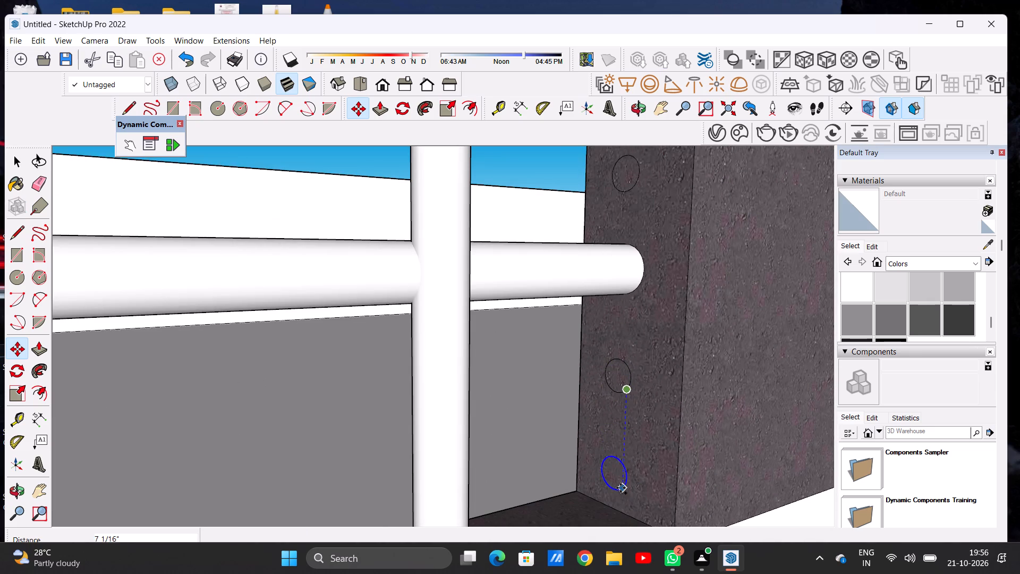
pyautogui.click(618, 492)
pyautogui.press('space')
pyautogui.scroll(-14, 580, 425)
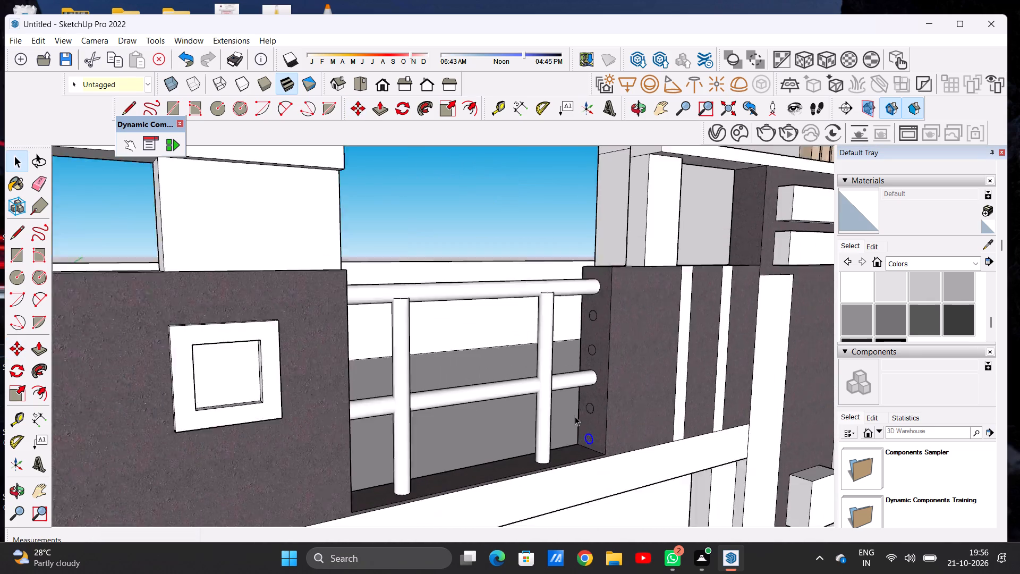
pyautogui.scroll(-2, 575, 416)
pyautogui.scroll(6, 574, 454)
pyautogui.click(500, 204)
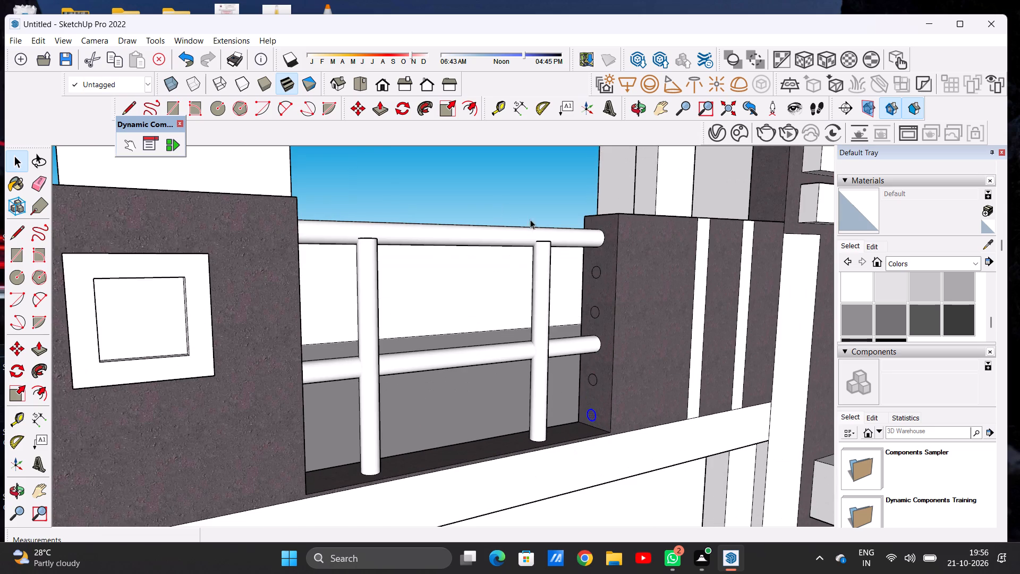
# Push/Pull the lowest circle about 5' 1 11/16" across the balcony opening to the opposite wall as a thin horizontal bar.
pyautogui.scroll(7, 594, 422)
pyautogui.press('p')
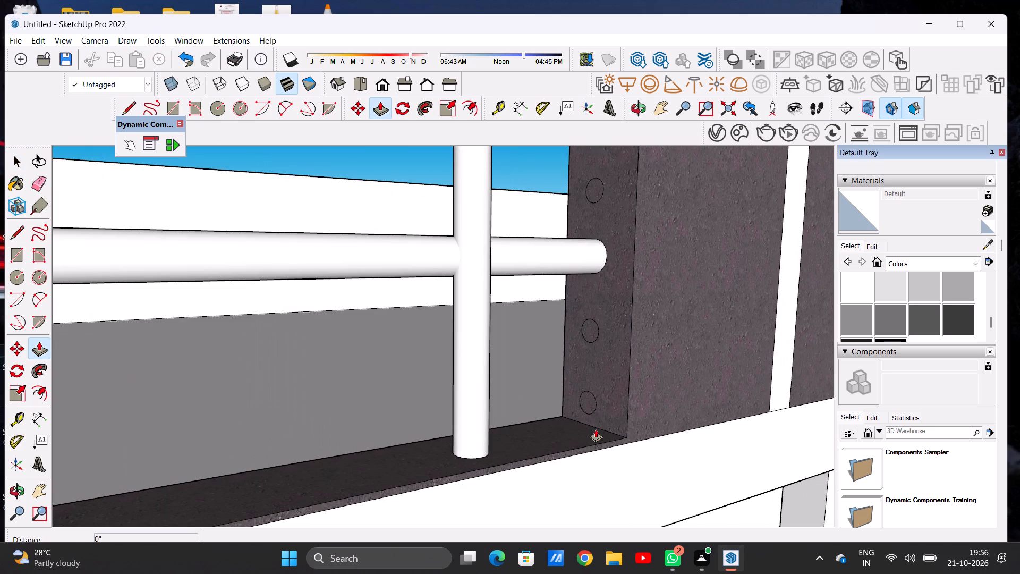
pyautogui.scroll(4, 593, 405)
pyautogui.click(590, 400)
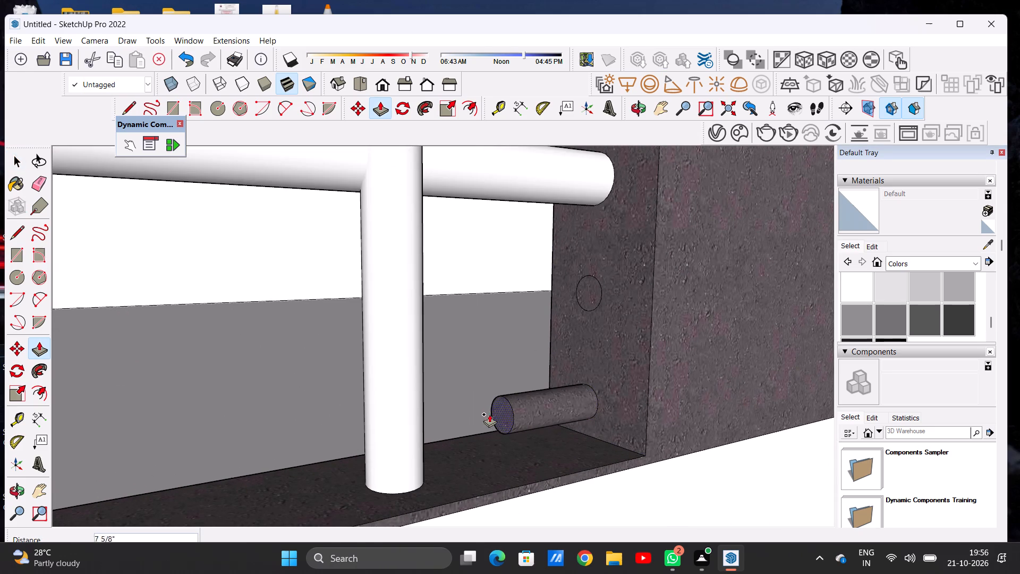
pyautogui.scroll(-3, 458, 427)
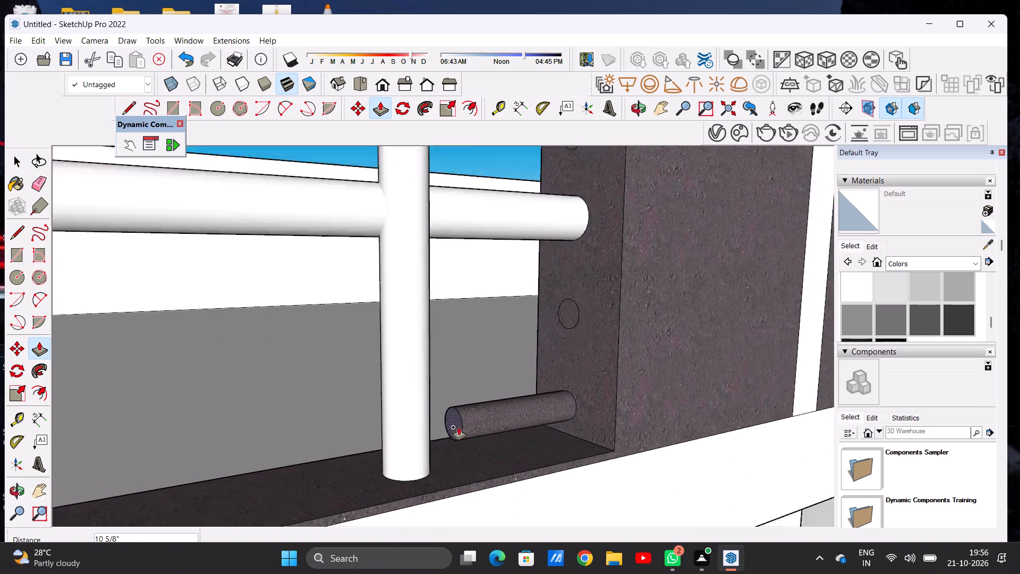
pyautogui.scroll(-15, 458, 427)
pyautogui.moveTo(388, 425); pyautogui.dragTo(245, 410, button='middle')
pyautogui.scroll(3, 245, 409)
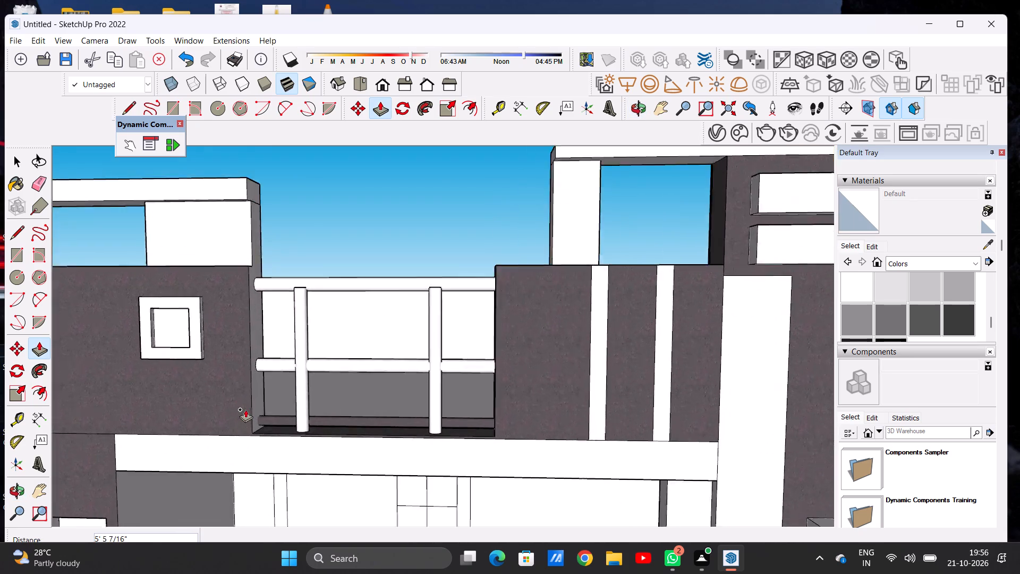
pyautogui.scroll(8, 245, 409)
pyautogui.click(259, 406)
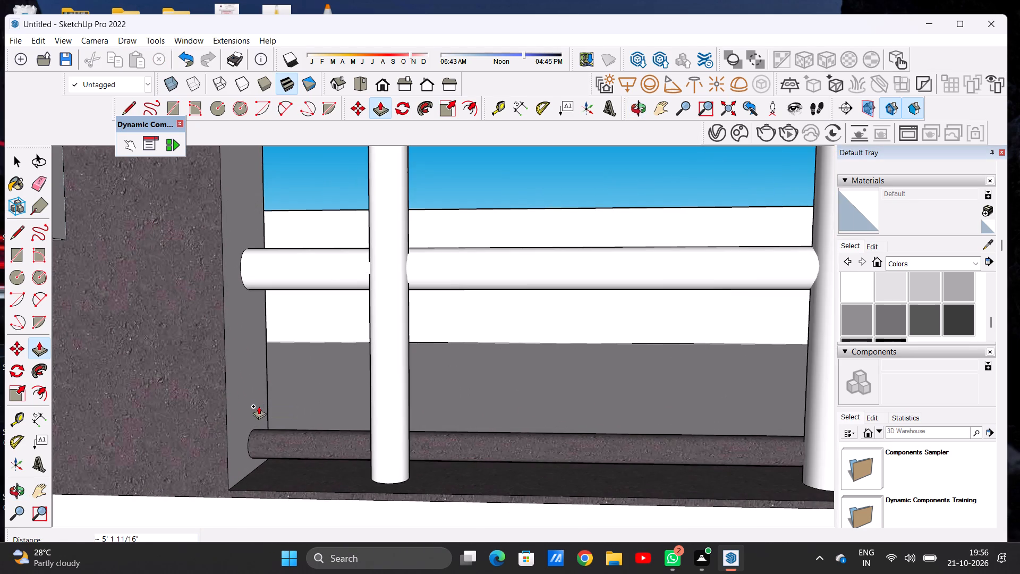
pyautogui.press('space')
# Push/Pull the circle just beneath the middle rail about 5' 1 11/16" across the opening to the opposite wall.
pyautogui.scroll(-14, 440, 421)
pyautogui.moveTo(460, 427); pyautogui.dragTo(545, 421, button='middle')
pyautogui.scroll(7, 535, 377)
pyautogui.scroll(-7, 585, 367)
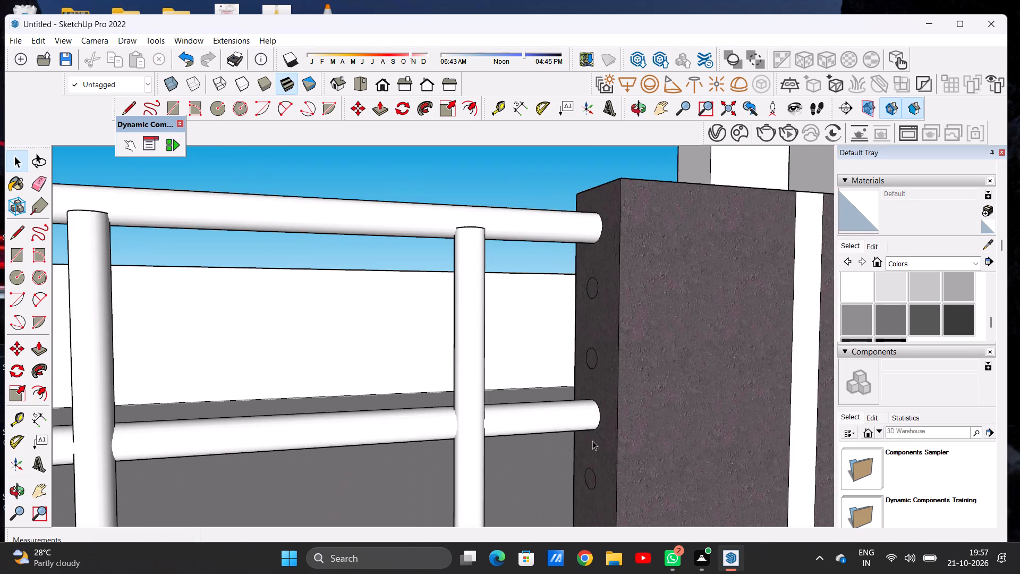
pyautogui.scroll(2, 590, 455)
pyautogui.press('p')
pyautogui.scroll(5, 587, 479)
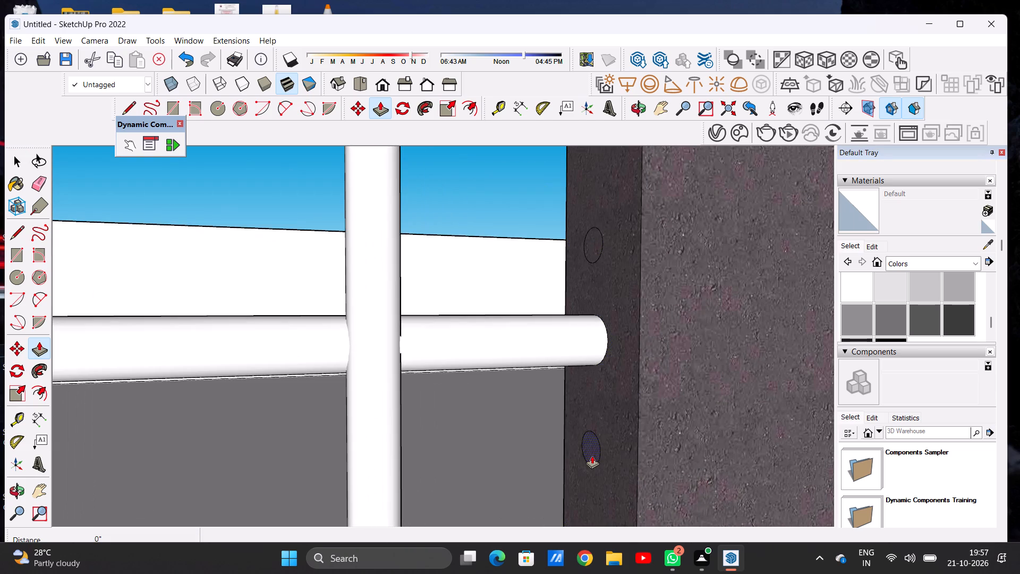
pyautogui.click(593, 450)
pyautogui.scroll(-5, 559, 444)
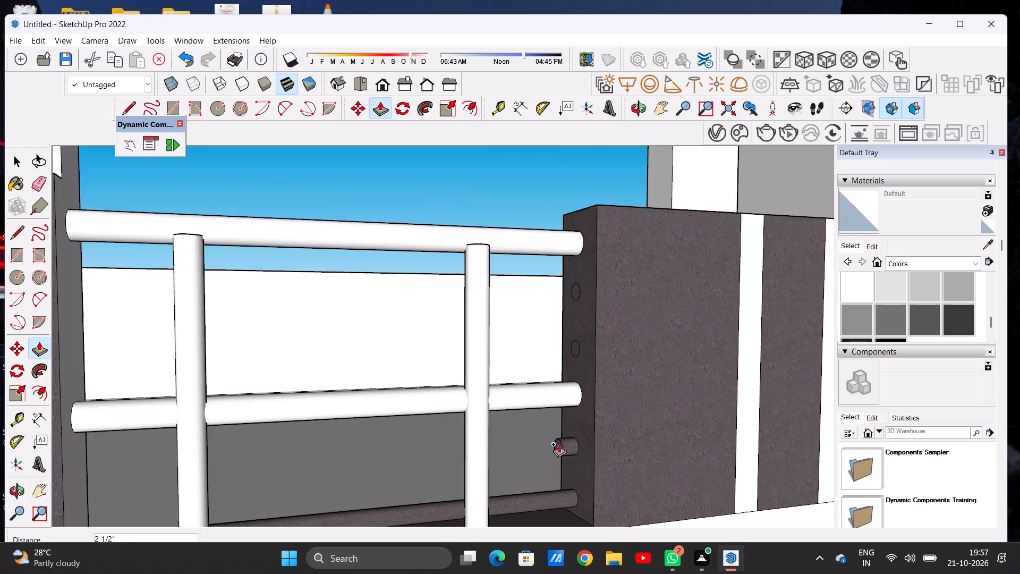
pyautogui.scroll(-13, 559, 444)
pyautogui.moveTo(468, 451); pyautogui.dragTo(342, 426, button='middle')
pyautogui.scroll(2, 347, 433)
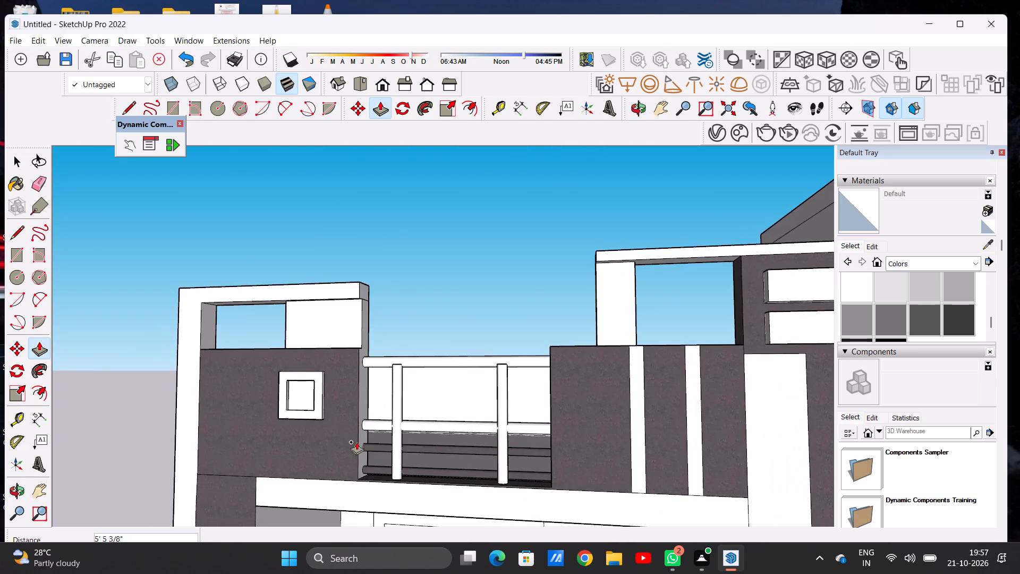
pyautogui.scroll(5, 356, 442)
pyautogui.scroll(-1, 358, 442)
pyautogui.scroll(5, 358, 442)
pyautogui.click(373, 436)
# Push/Pull the circle just above the middle rail about 5' 1 11/16" across the opening to the opposite wall.
pyautogui.scroll(-10, 399, 493)
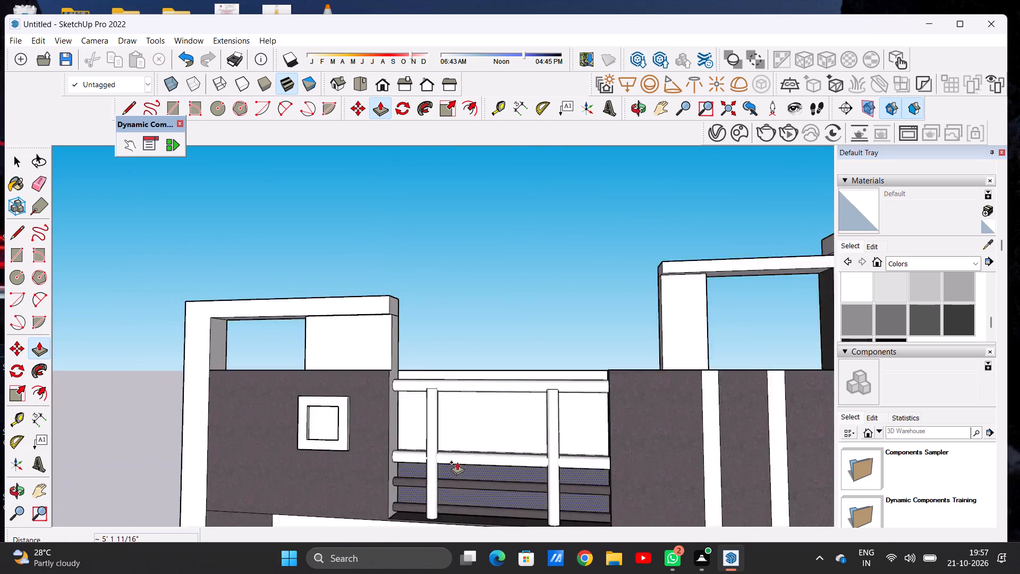
pyautogui.scroll(-4, 457, 462)
pyautogui.moveTo(467, 455); pyautogui.dragTo(567, 455, button='middle')
pyautogui.scroll(7, 498, 452)
pyautogui.moveTo(514, 452); pyautogui.dragTo(585, 445, button='middle')
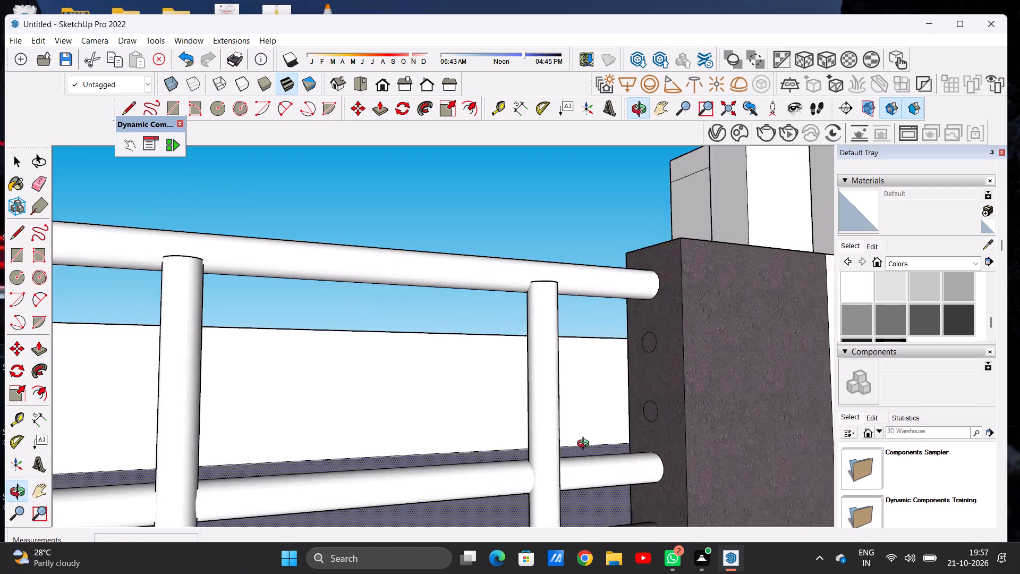
pyautogui.moveTo(585, 445); pyautogui.dragTo(590, 443, button='middle')
pyautogui.scroll(7, 608, 423)
pyautogui.scroll(-2, 619, 419)
pyautogui.scroll(1, 619, 419)
pyautogui.scroll(-10, 619, 419)
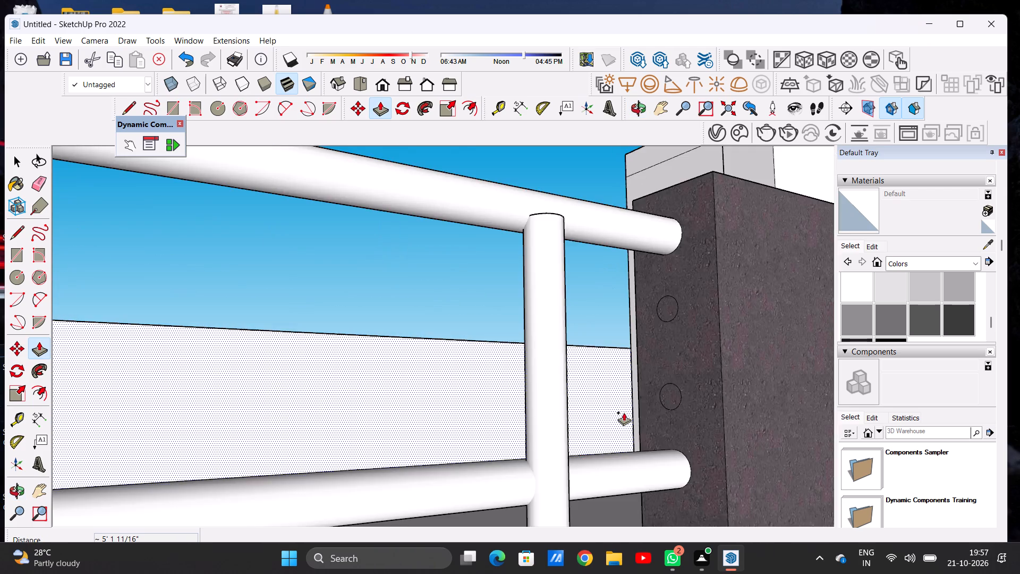
pyautogui.scroll(-3, 624, 412)
pyautogui.scroll(17, 644, 408)
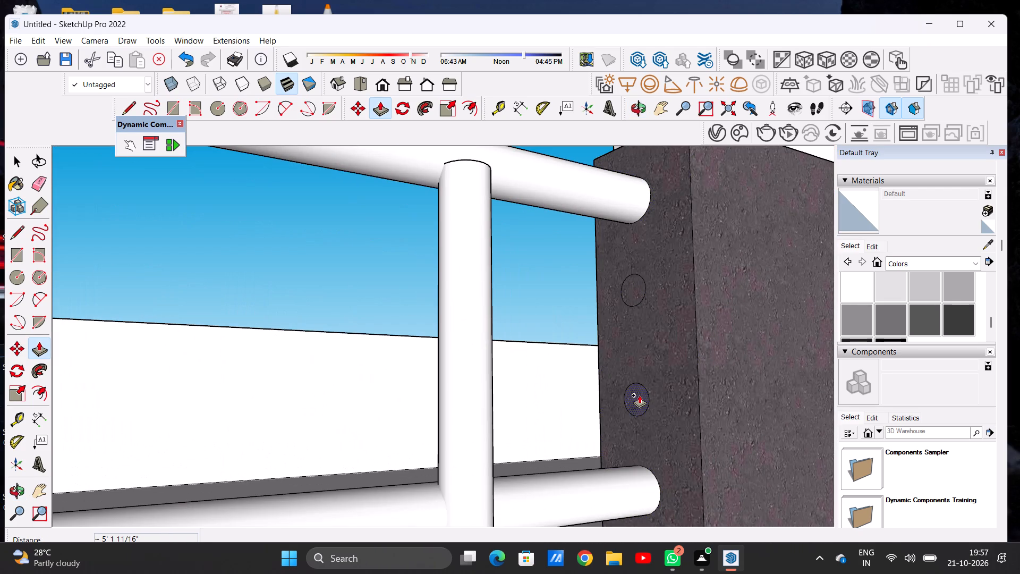
pyautogui.click(639, 395)
pyautogui.scroll(-4, 458, 406)
pyautogui.scroll(1, 466, 409)
pyautogui.scroll(-9, 467, 409)
pyautogui.scroll(1, 511, 399)
pyautogui.scroll(-10, 511, 399)
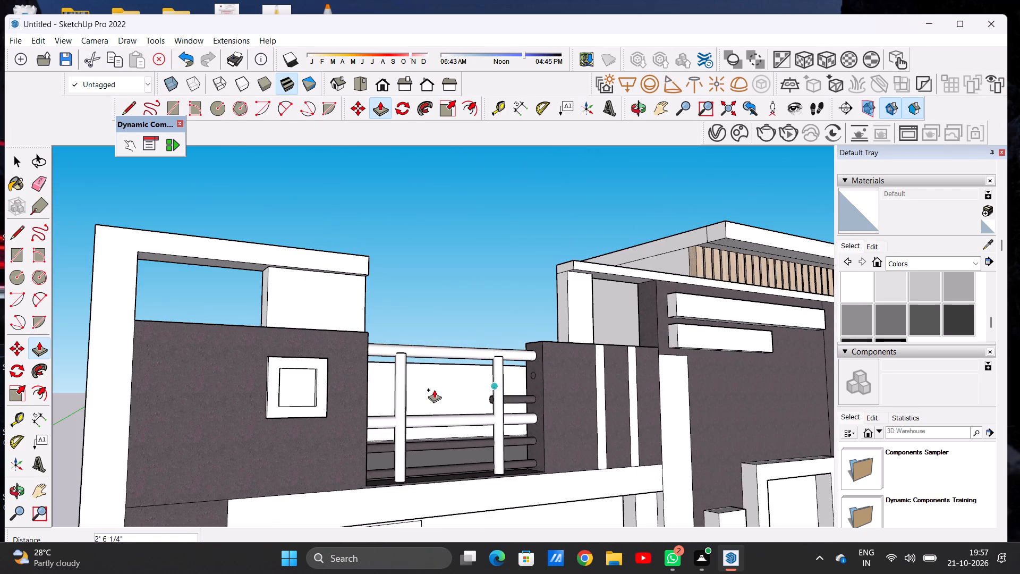
pyautogui.moveTo(437, 392); pyautogui.dragTo(318, 390, button='middle')
pyautogui.scroll(6, 313, 389)
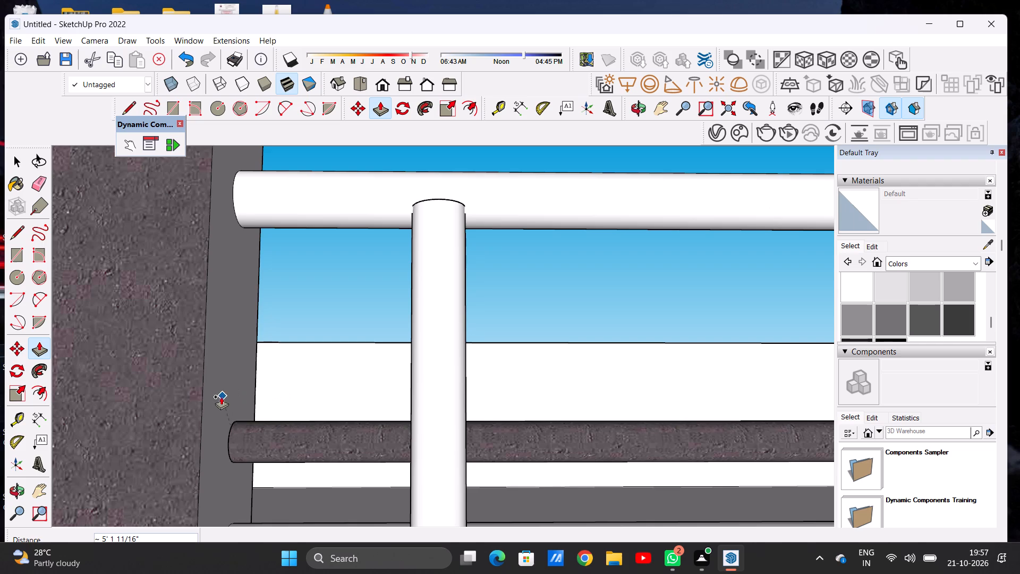
pyautogui.click(220, 396)
# Push/Pull the circle beneath the top rail about 5' 1 11/16" across the balcony opening to the opposite wall as a thin horizontal bar.
pyautogui.scroll(-12, 309, 418)
pyautogui.moveTo(379, 420); pyautogui.dragTo(500, 435, button='middle')
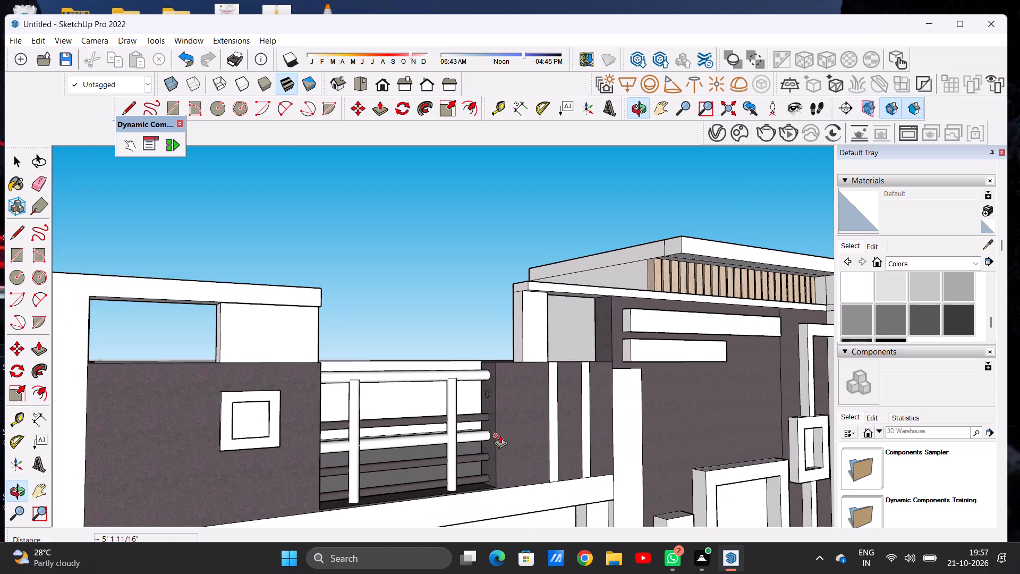
pyautogui.scroll(10, 474, 392)
pyautogui.click(494, 402)
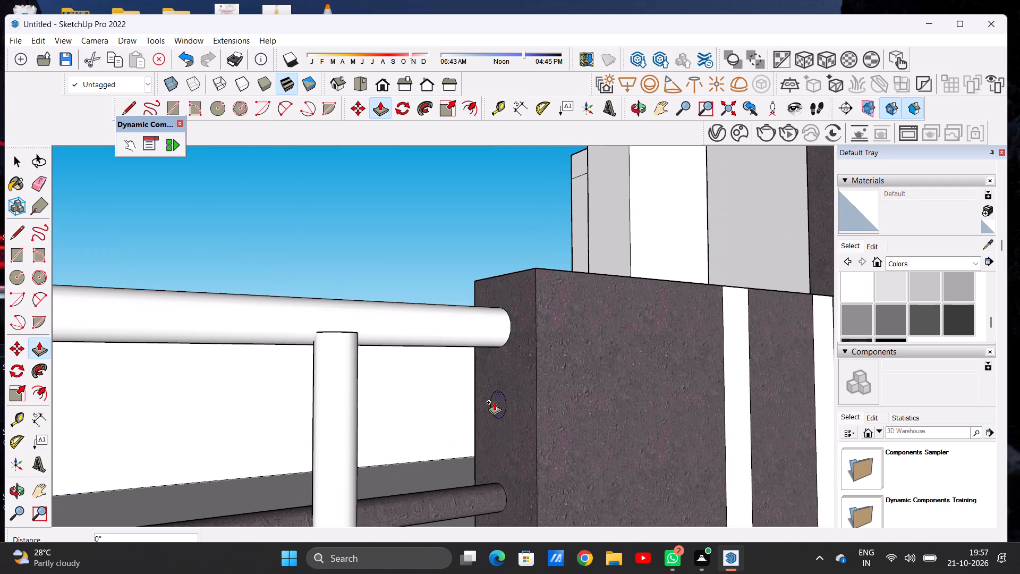
pyautogui.scroll(-20, 372, 424)
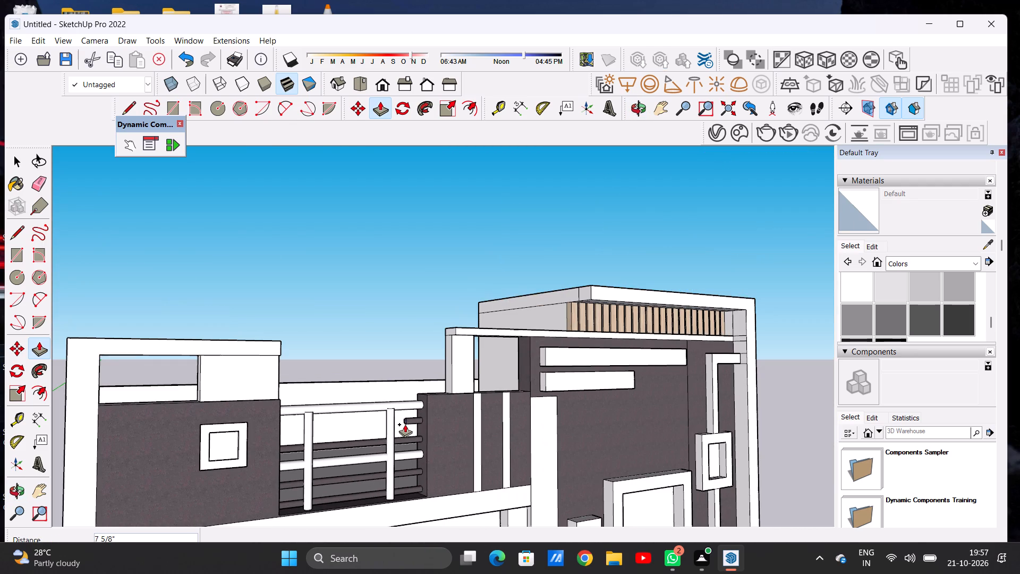
pyautogui.moveTo(320, 427); pyautogui.dragTo(205, 415, button='middle')
pyautogui.scroll(2, 235, 415)
pyautogui.scroll(-1, 235, 415)
pyautogui.scroll(7, 235, 415)
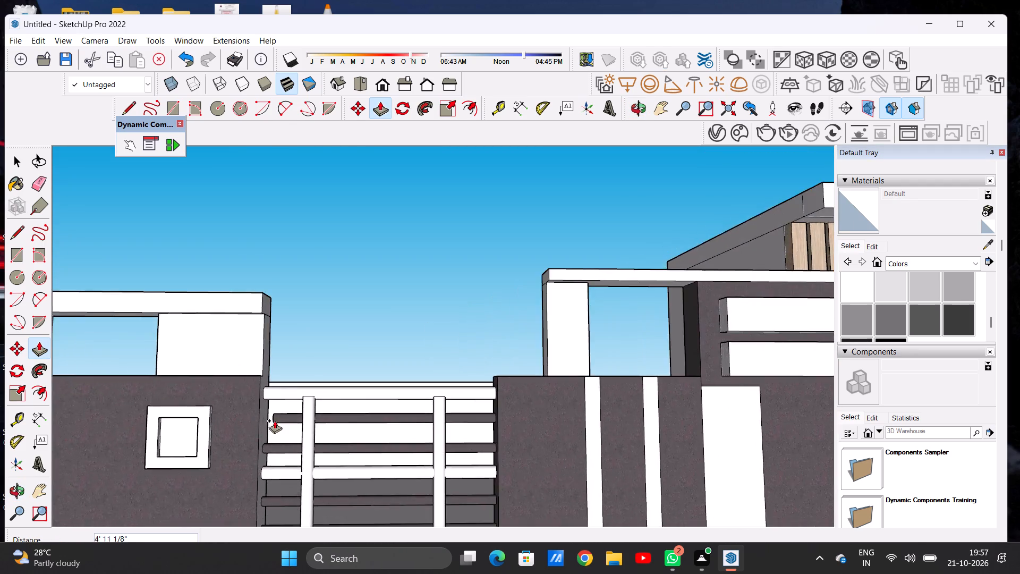
pyautogui.scroll(8, 275, 420)
pyautogui.click(243, 394)
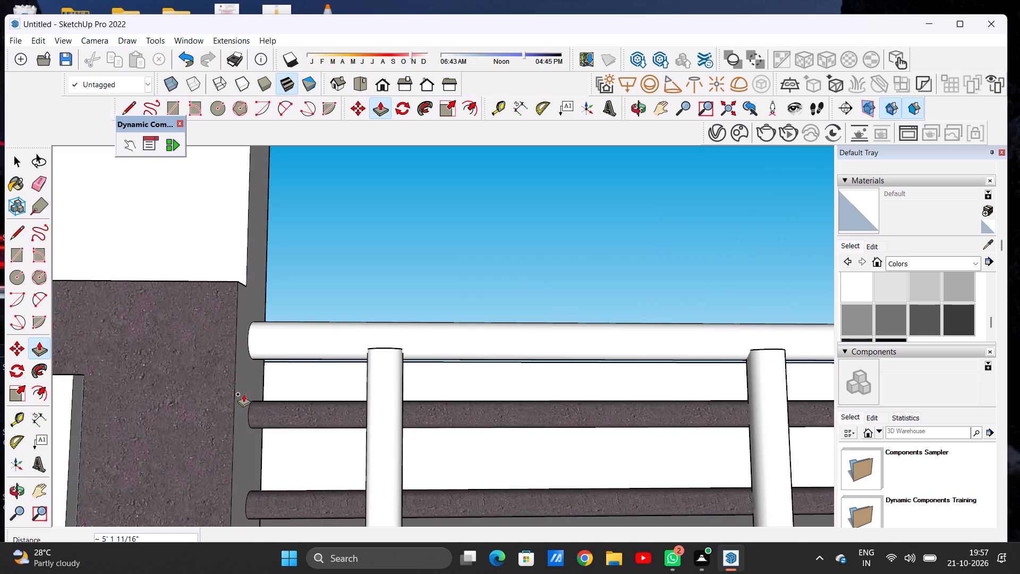
pyautogui.press('space')
# Paint the two lower thin bars, the middle rail and both vertical posts of the balcony railing with Color M07.
pyautogui.scroll(-12, 308, 398)
pyautogui.scroll(1, 360, 425)
pyautogui.scroll(-3, 360, 425)
pyautogui.scroll(5, 405, 471)
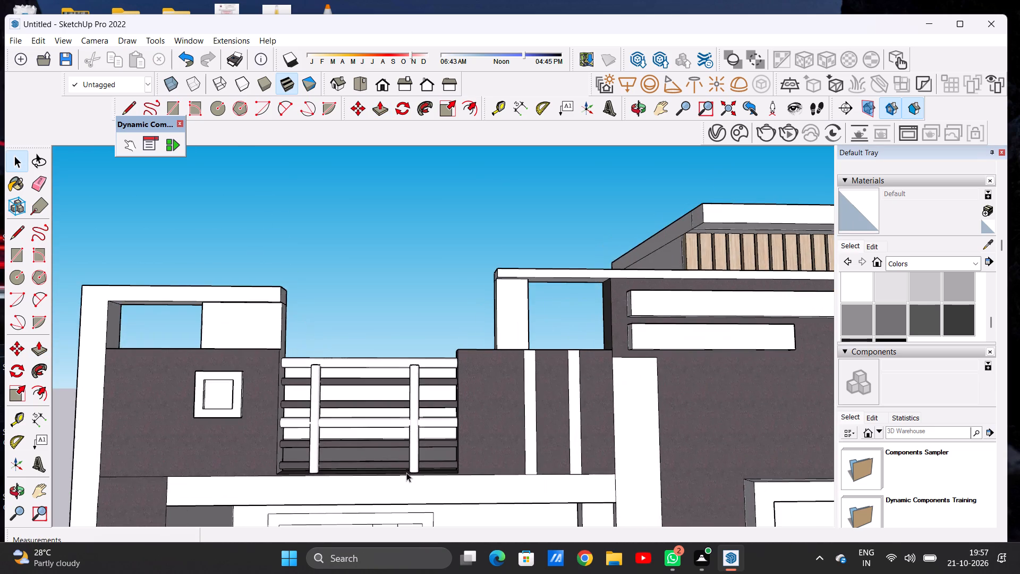
pyautogui.scroll(5, 406, 472)
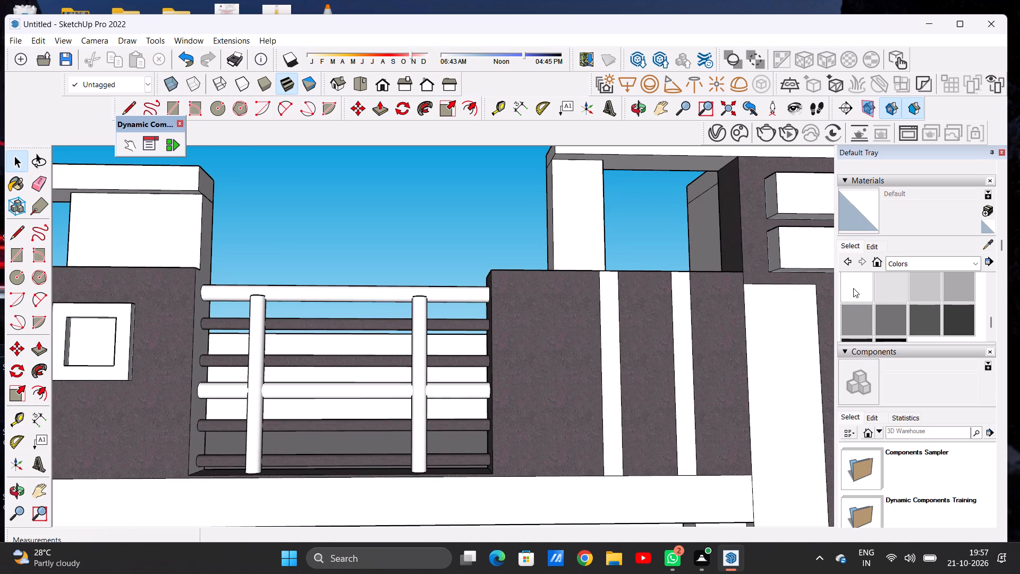
pyautogui.click(956, 320)
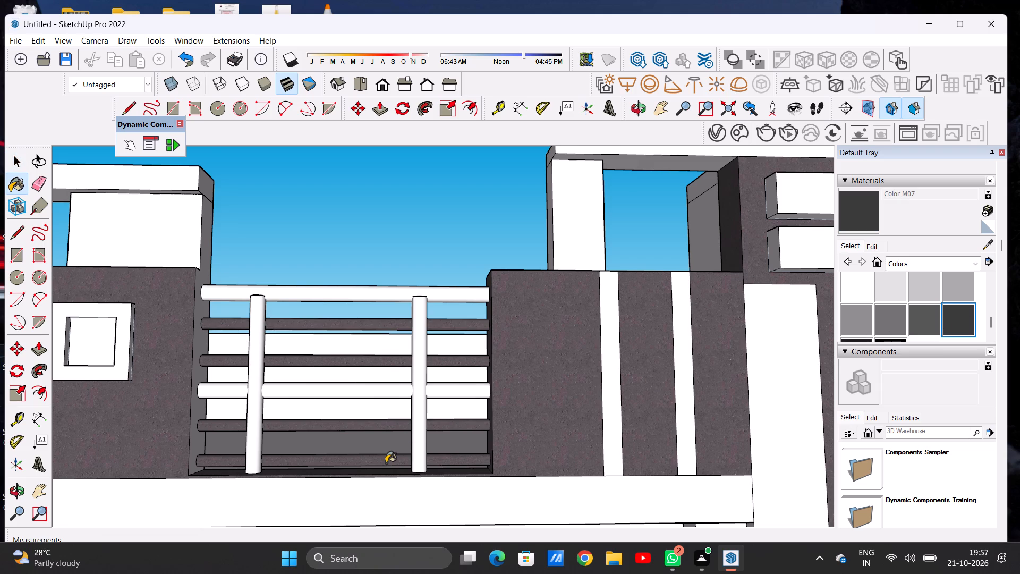
pyautogui.scroll(6, 386, 463)
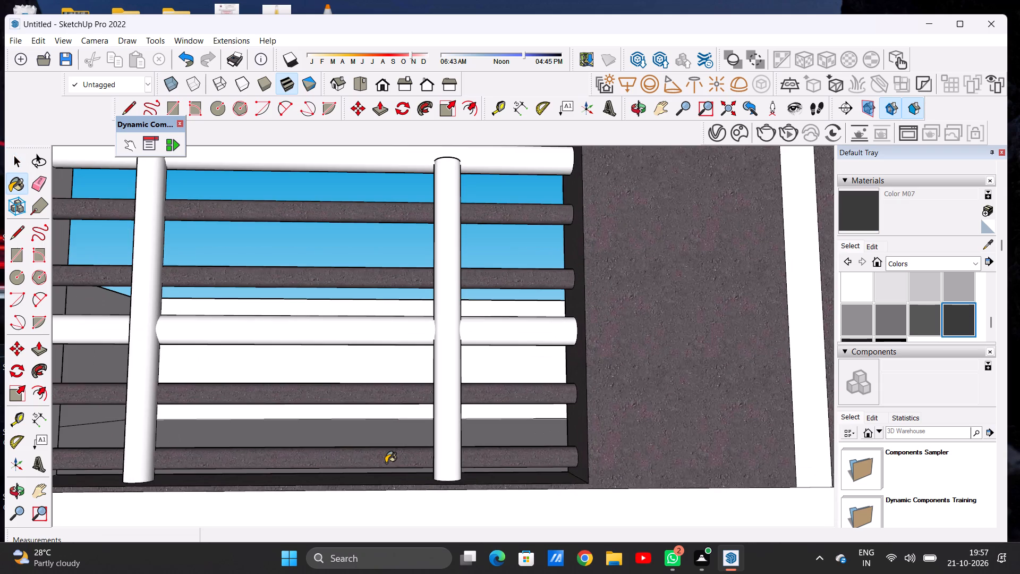
pyautogui.click(386, 461)
pyautogui.click(386, 398)
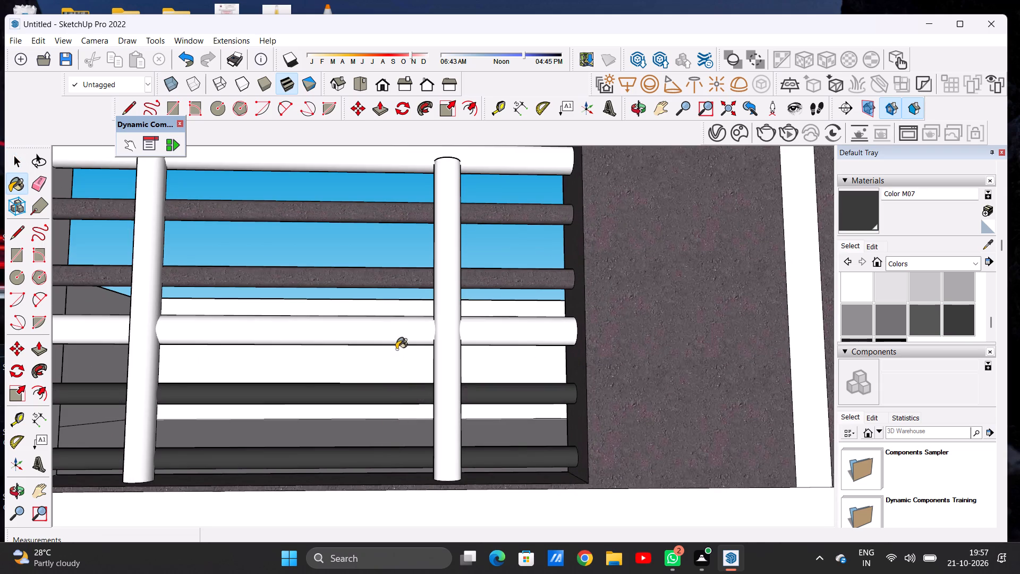
pyautogui.click(391, 327)
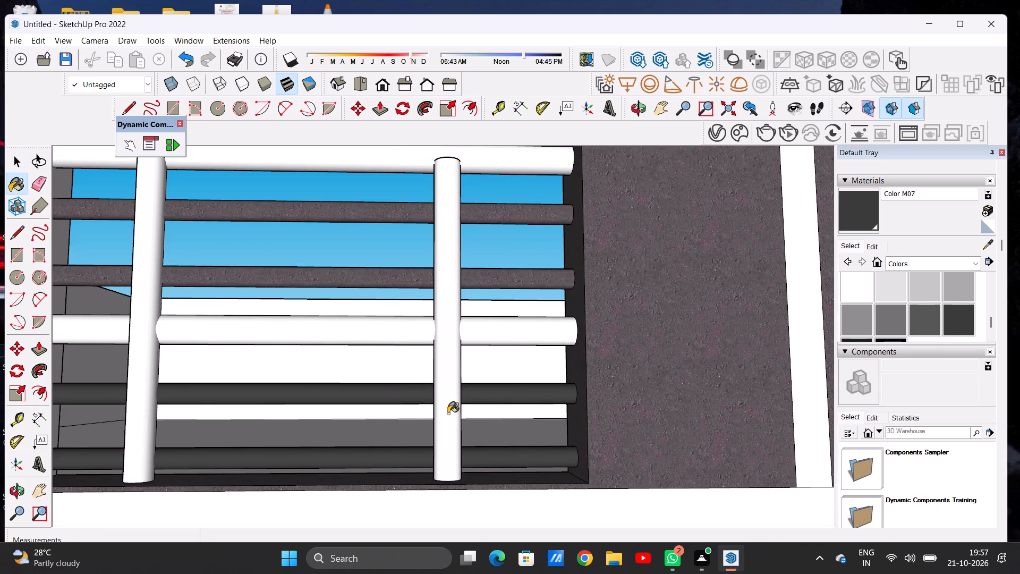
pyautogui.click(447, 413)
pyautogui.scroll(-4, 447, 413)
pyautogui.scroll(5, 233, 415)
pyautogui.click(233, 415)
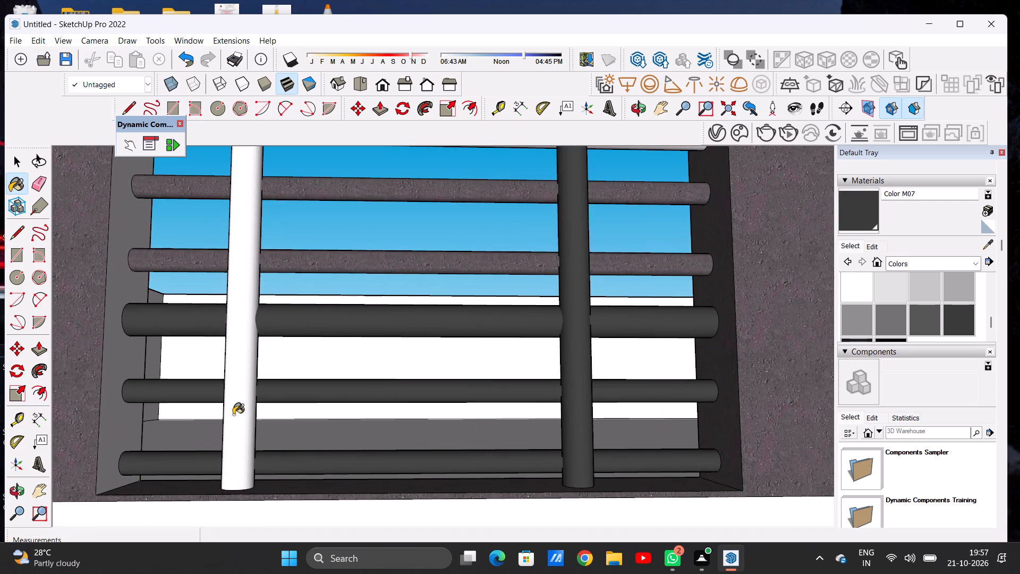
# Paint the two upper thin bars and the top rail of the balcony railing with Color M07.
pyautogui.scroll(-6, 233, 415)
pyautogui.scroll(7, 387, 364)
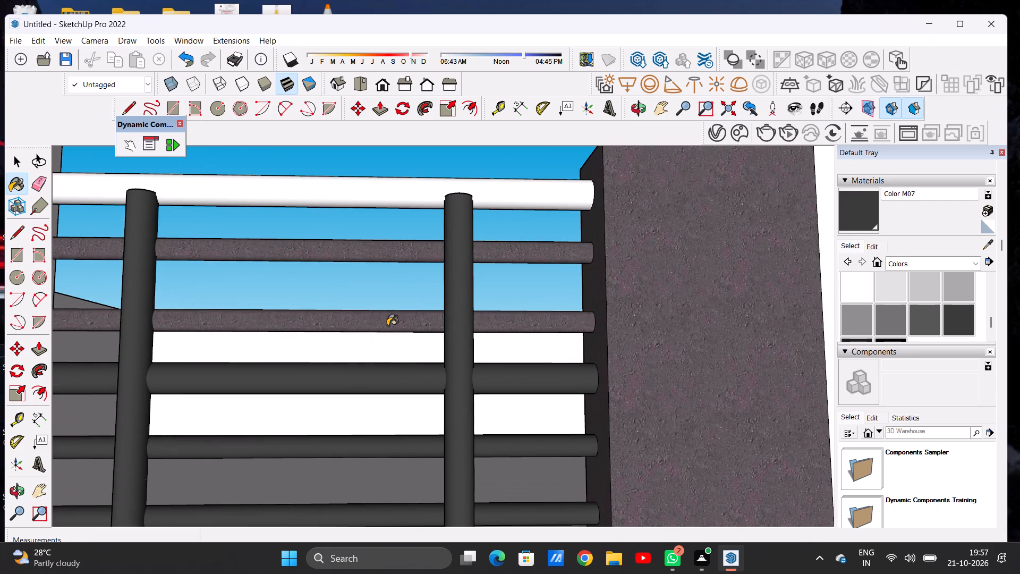
pyautogui.click(385, 318)
pyautogui.click(391, 250)
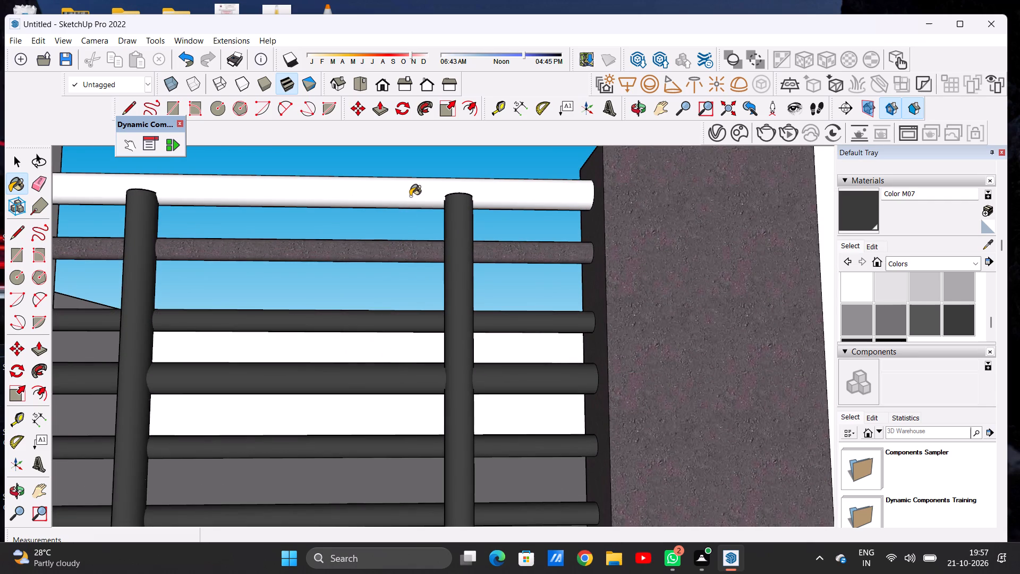
pyautogui.click(410, 195)
pyautogui.scroll(-7, 533, 419)
pyautogui.scroll(-4, 482, 419)
pyautogui.scroll(7, 464, 412)
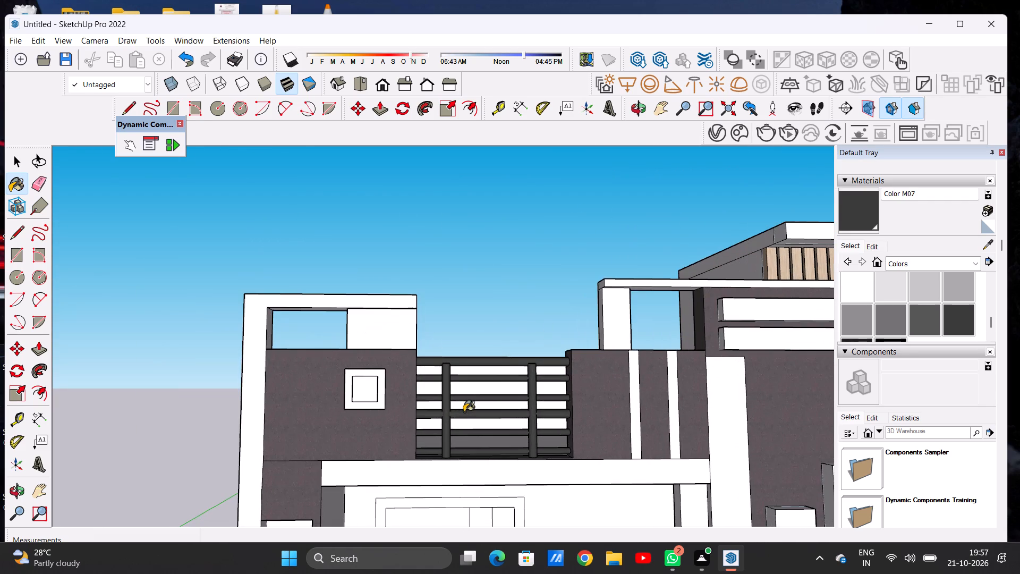
pyautogui.press('space')
# Paint the inner panel of the small square wall frame beside the balcony railing with Color M06.
pyautogui.scroll(-5, 395, 412)
pyautogui.scroll(6, 497, 408)
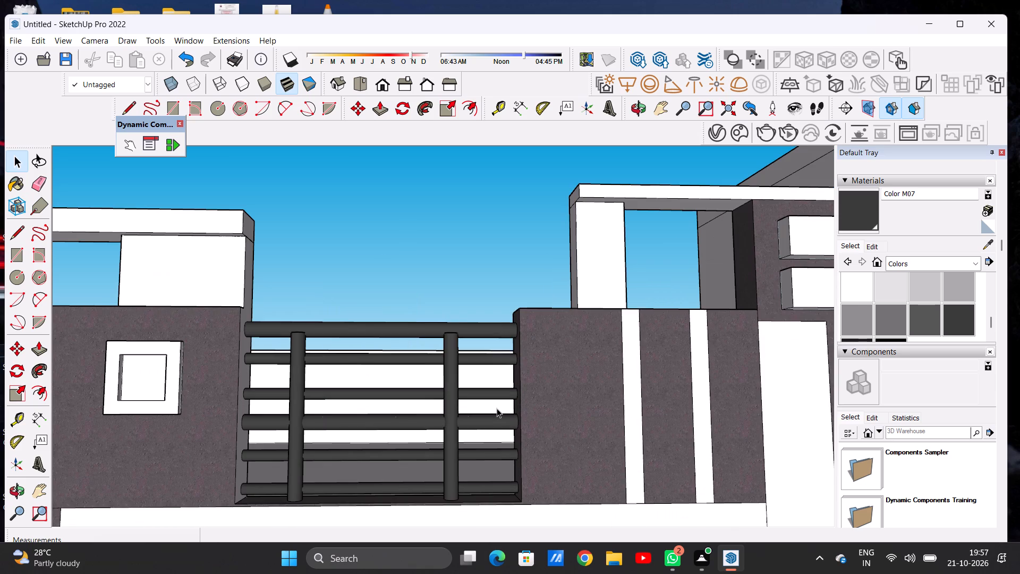
pyautogui.scroll(-5, 497, 408)
pyautogui.scroll(7, 338, 413)
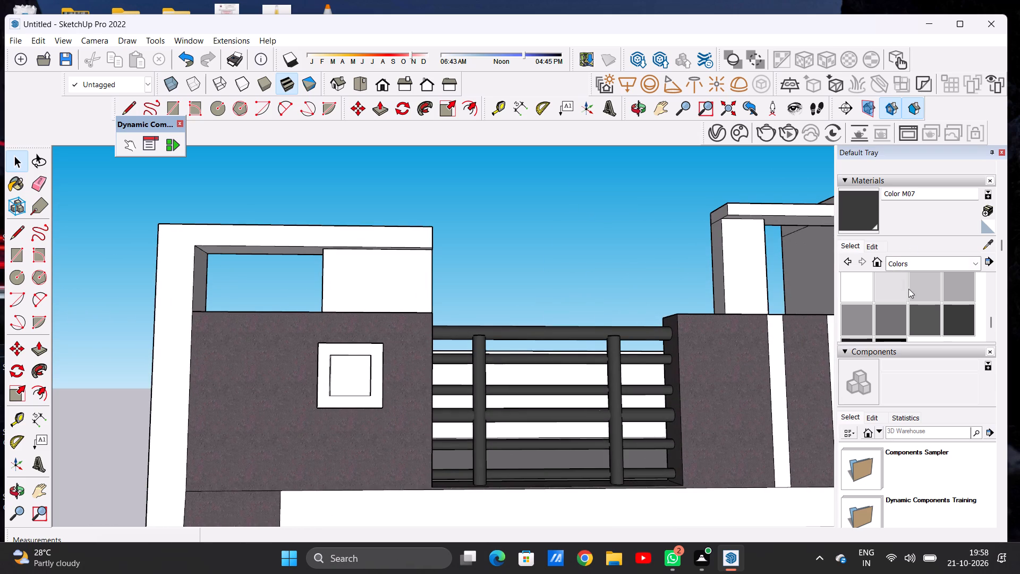
pyautogui.click(928, 312)
pyautogui.scroll(2, 310, 388)
pyautogui.scroll(-1, 310, 388)
pyautogui.scroll(3, 310, 388)
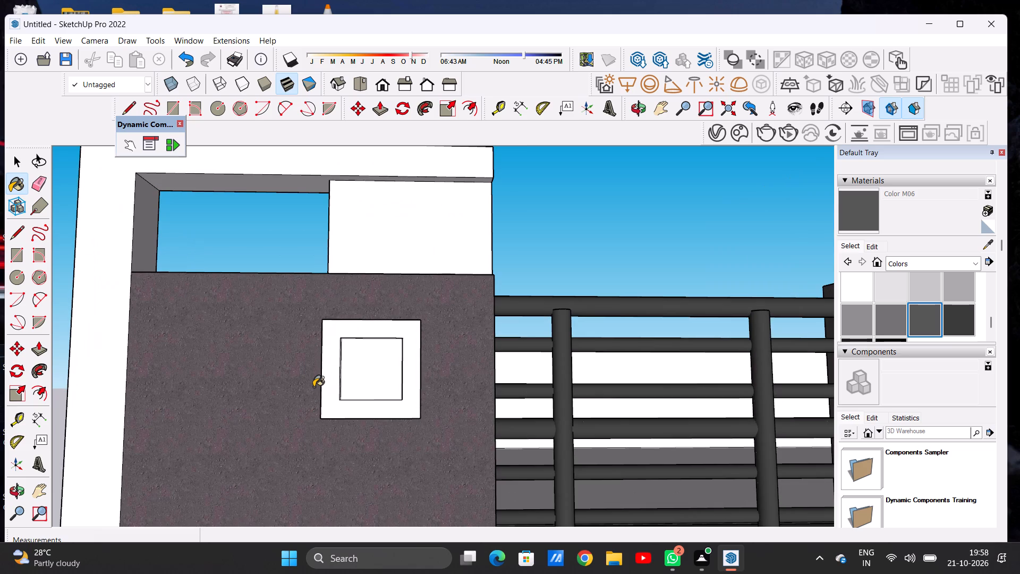
pyautogui.click(382, 370)
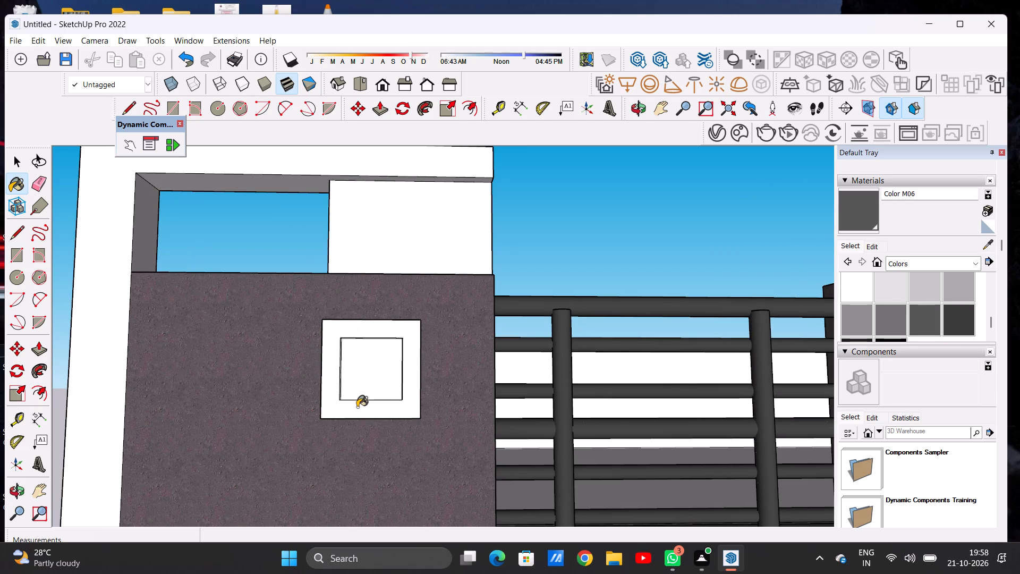
pyautogui.press('space')
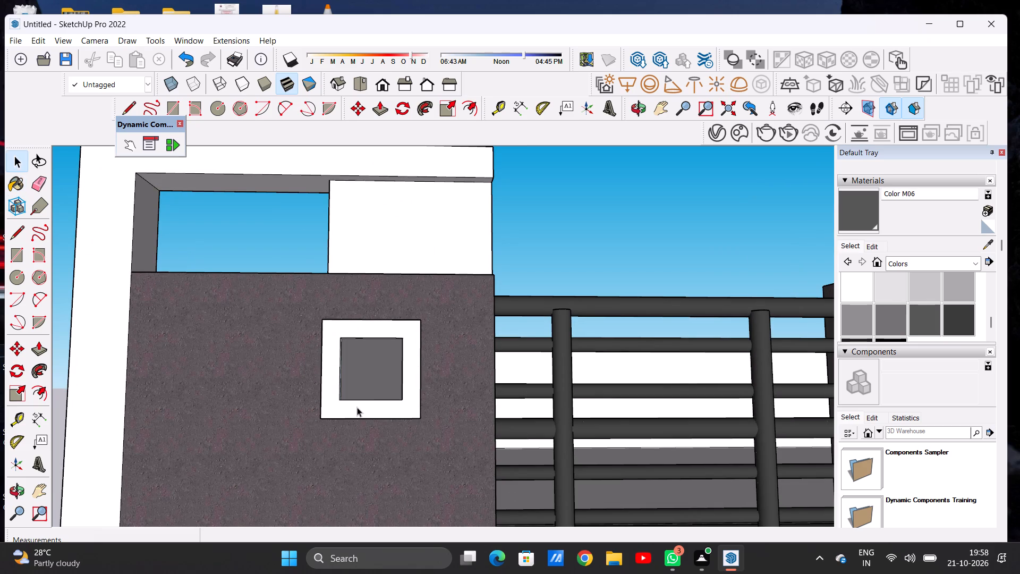
# Examine the whole front facade, from the roof down to the ground-floor doors and boundary wall.
pyautogui.scroll(-20, 354, 408)
pyautogui.scroll(-2, 354, 408)
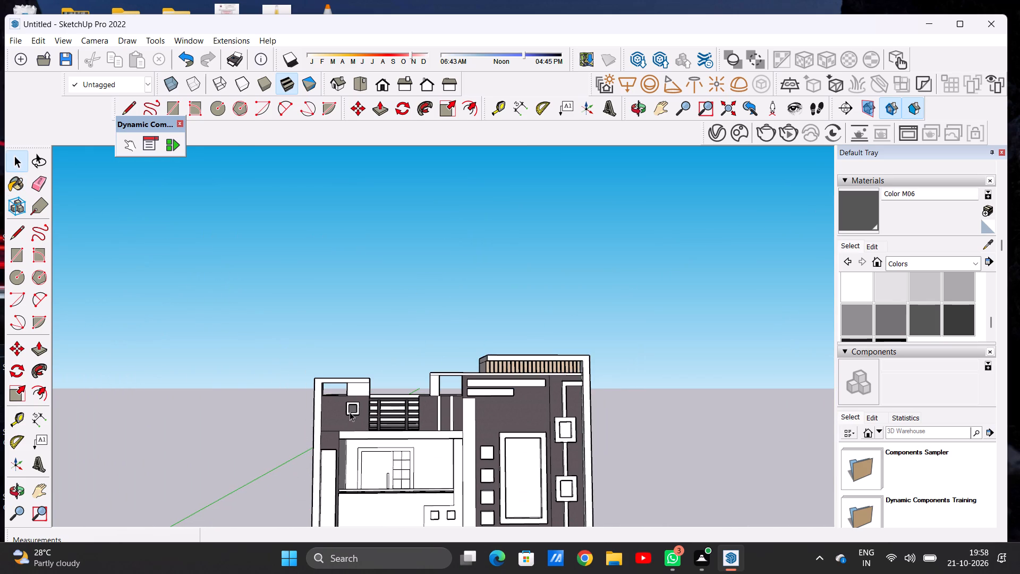
pyautogui.scroll(-14, 350, 412)
pyautogui.scroll(1, 353, 441)
pyautogui.scroll(-1, 350, 458)
pyautogui.scroll(6, 346, 475)
pyautogui.scroll(6, 365, 422)
pyautogui.moveTo(399, 370); pyautogui.dragTo(415, 398, button='middle')
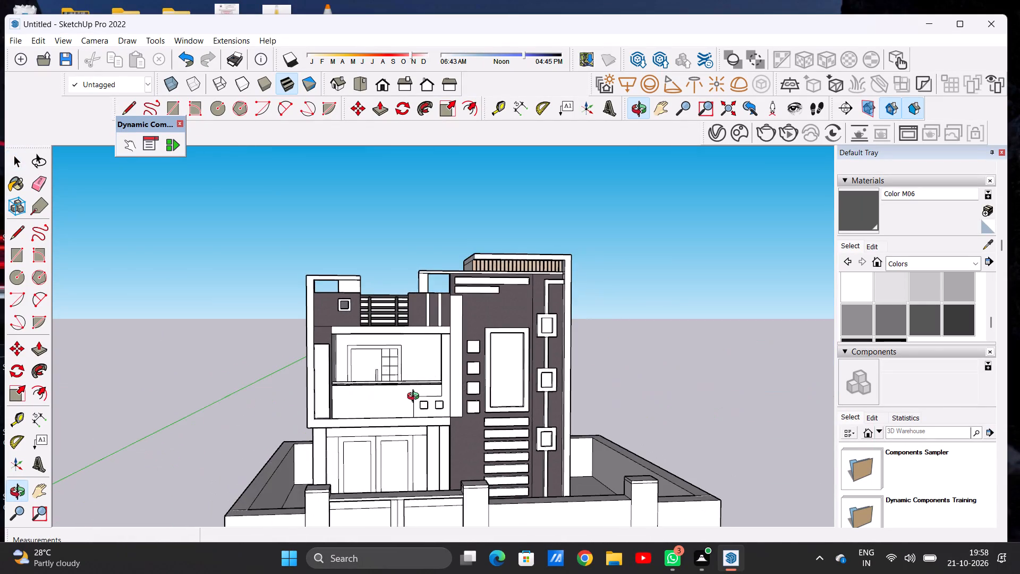
pyautogui.moveTo(415, 398); pyautogui.dragTo(425, 402, button='middle')
pyautogui.moveTo(415, 390); pyautogui.dragTo(396, 375, button='middle')
pyautogui.scroll(4, 396, 375)
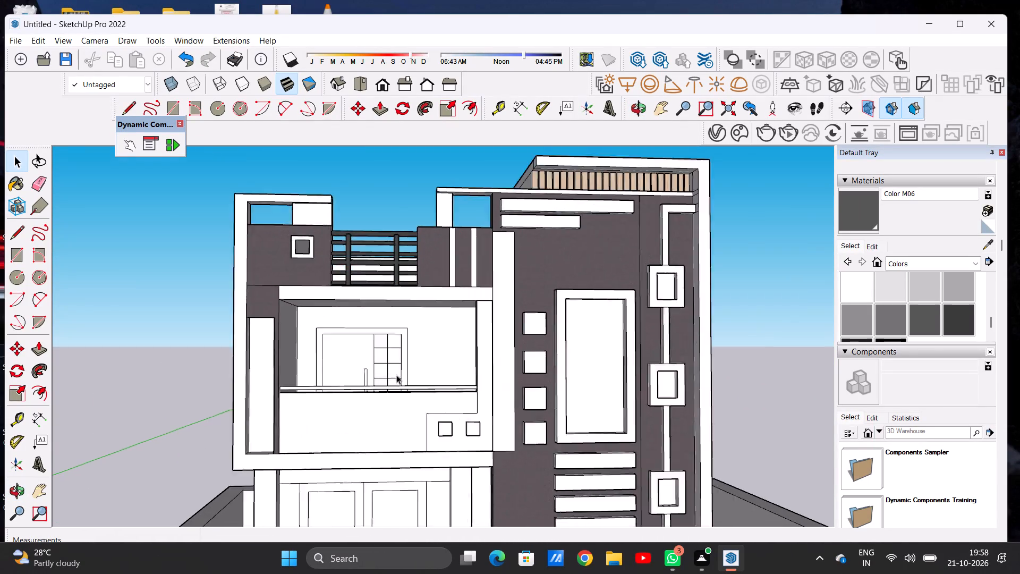
pyautogui.scroll(7, 396, 375)
pyautogui.scroll(-6, 376, 337)
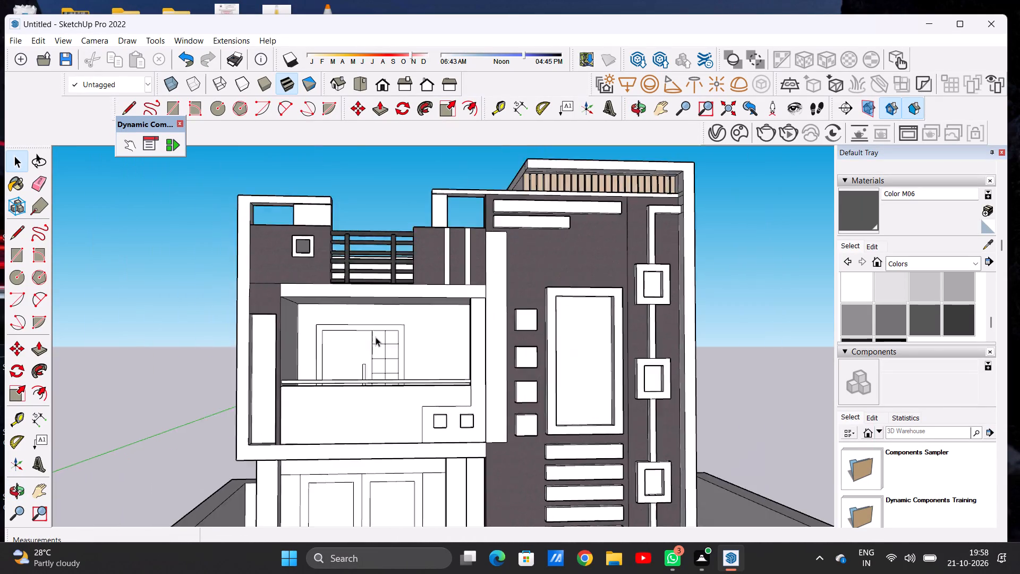
pyautogui.scroll(-8, 376, 337)
pyautogui.scroll(6, 327, 402)
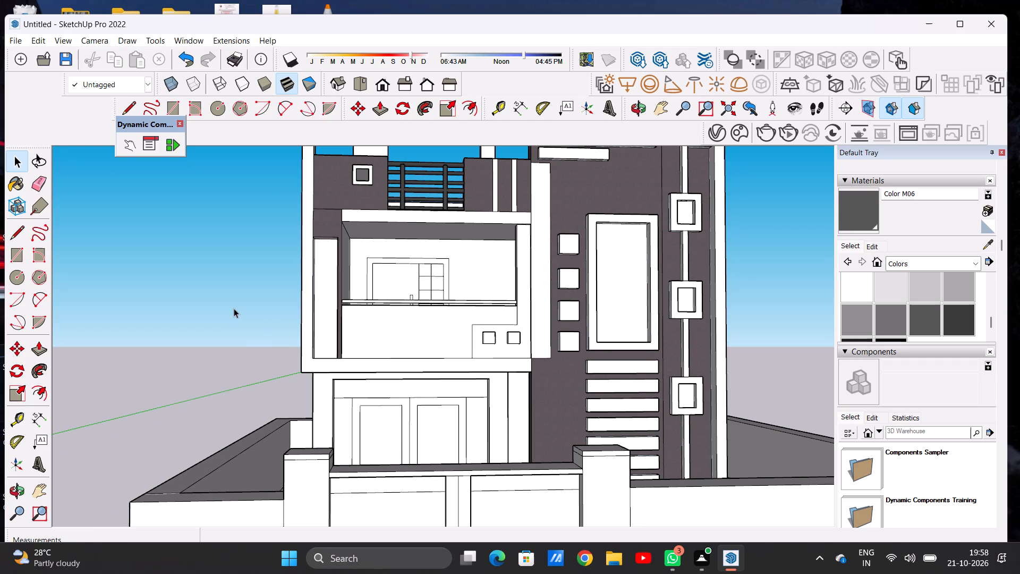
pyautogui.scroll(7, 362, 470)
# Erase the two stray lines outlining a small corner patch on the underside of the projecting first-floor balcony frame.
pyautogui.scroll(6, 341, 357)
pyautogui.scroll(-1, 341, 357)
pyautogui.moveTo(285, 383); pyautogui.dragTo(330, 327, button='middle')
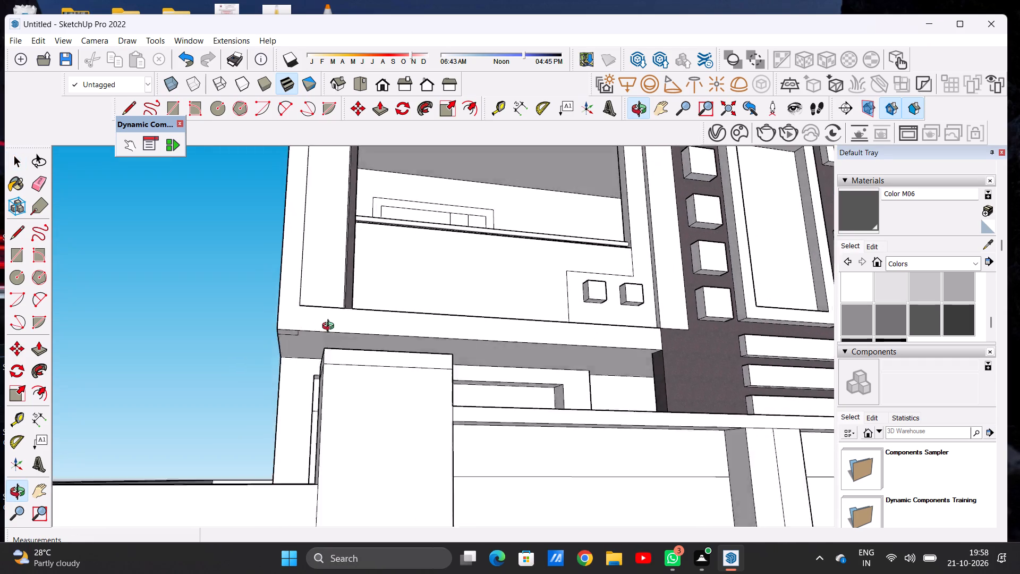
pyautogui.moveTo(330, 327); pyautogui.dragTo(391, 361, button='middle')
pyautogui.moveTo(318, 391); pyautogui.dragTo(295, 349, button='middle')
pyautogui.scroll(4, 287, 304)
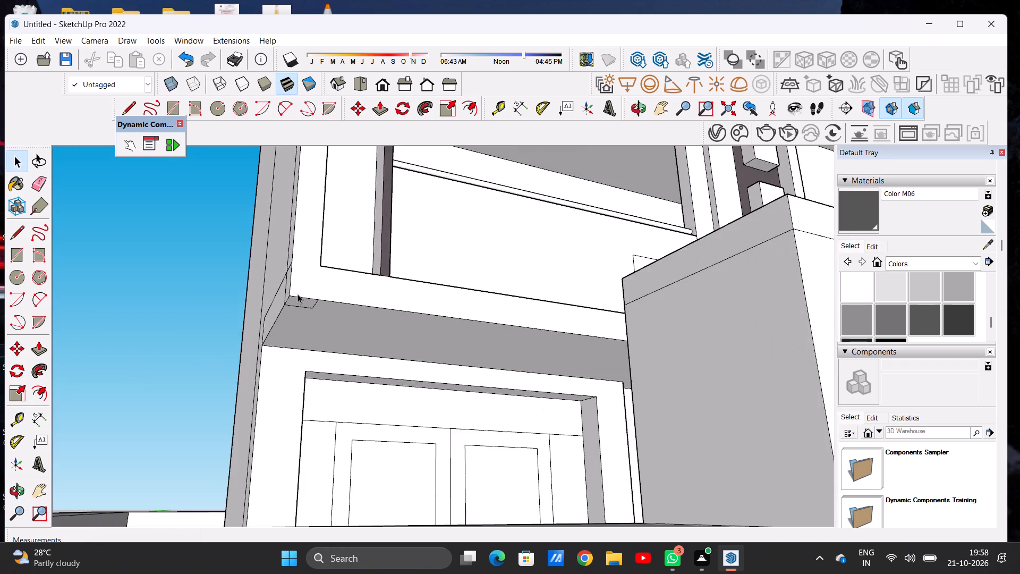
pyautogui.scroll(12, 297, 294)
pyautogui.press('e')
pyautogui.moveTo(303, 308); pyautogui.dragTo(304, 323)
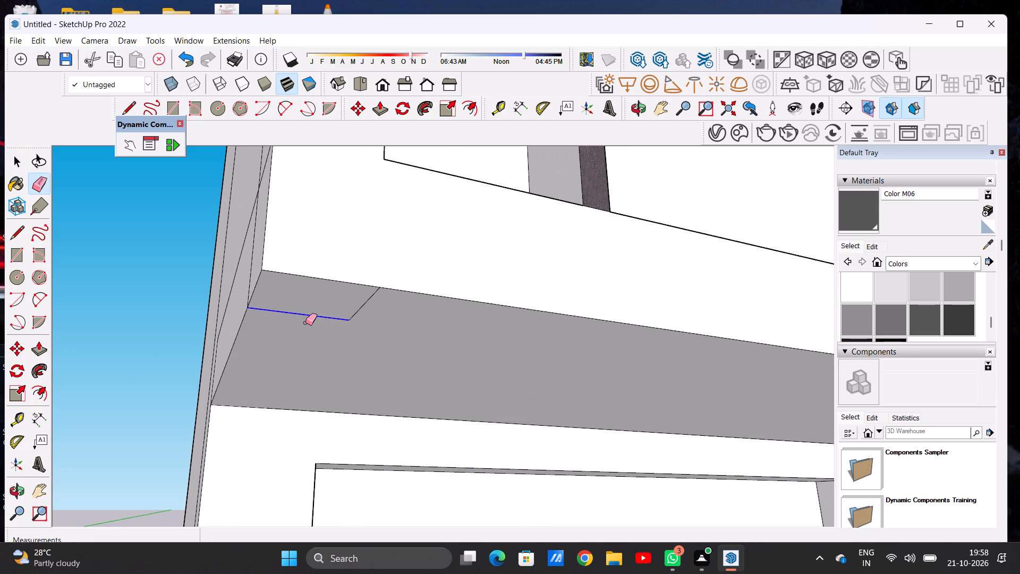
pyautogui.click(362, 313)
pyautogui.click(358, 308)
pyautogui.moveTo(358, 308); pyautogui.dragTo(361, 315)
pyautogui.click(362, 315)
pyautogui.moveTo(361, 306); pyautogui.dragTo(372, 322)
pyautogui.press('space')
pyautogui.scroll(-5, 337, 395)
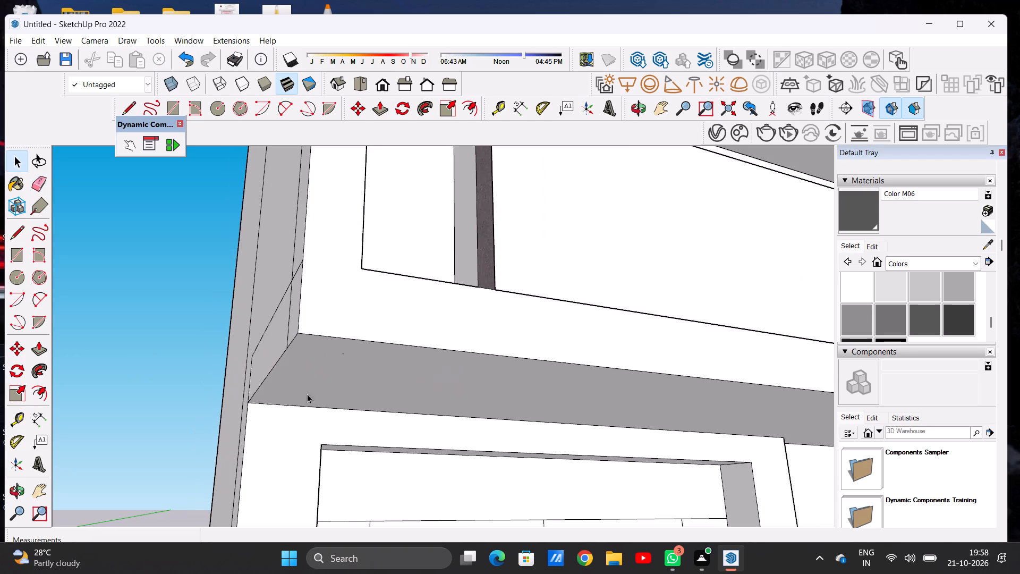
# Examine the side face and underside of the projecting first-floor balcony frame from several angles.
pyautogui.moveTo(244, 320); pyautogui.dragTo(257, 324, button='middle')
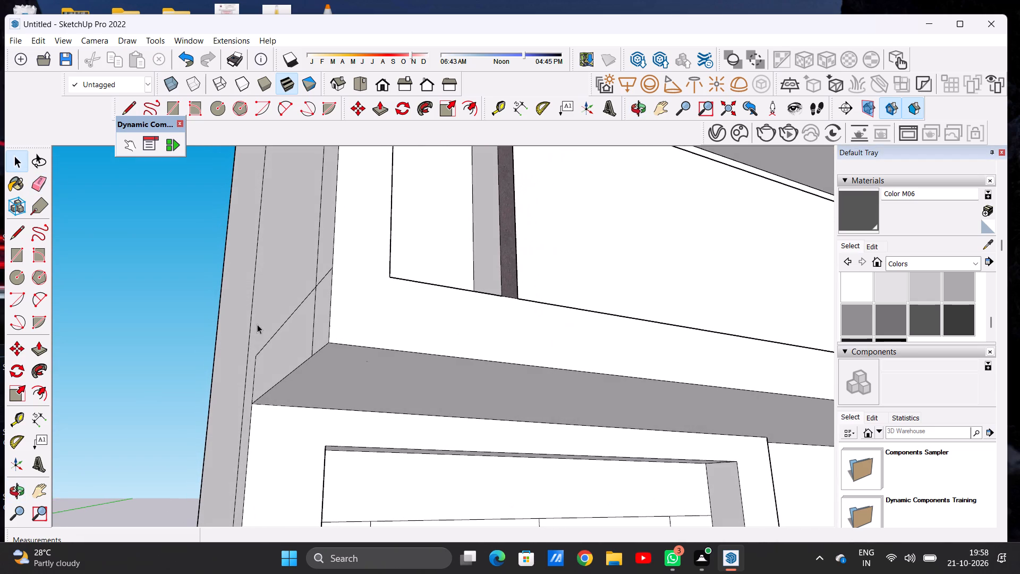
pyautogui.press('p')
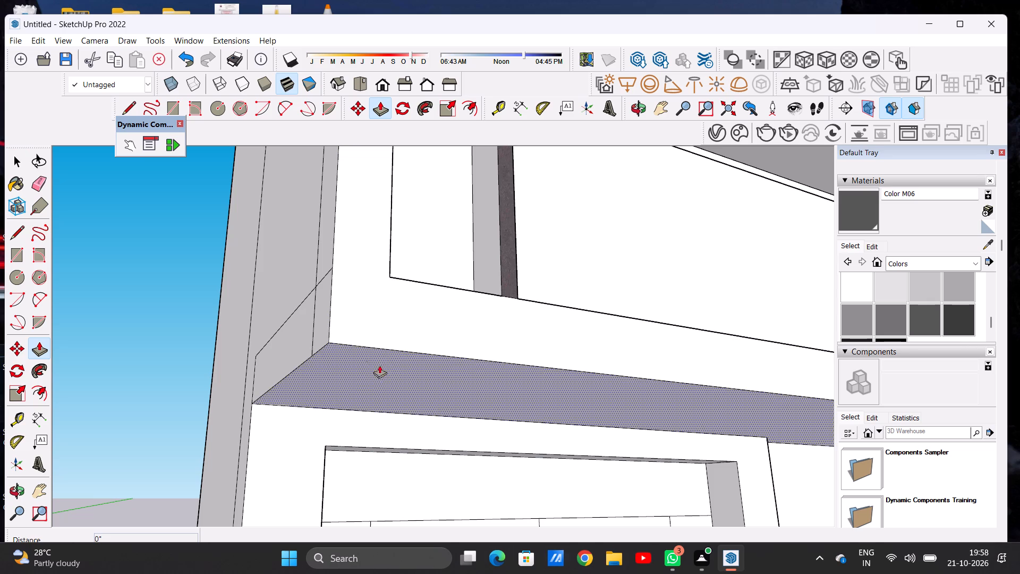
pyautogui.press('space')
pyautogui.scroll(-13, 315, 402)
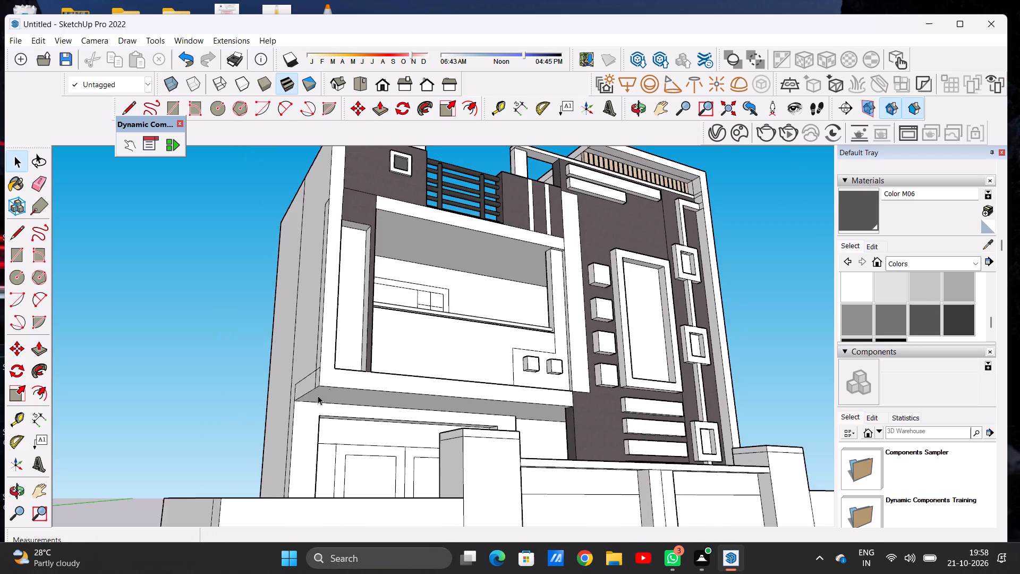
pyautogui.scroll(6, 350, 409)
pyautogui.scroll(-13, 304, 411)
pyautogui.moveTo(297, 433); pyautogui.dragTo(422, 546, button='middle')
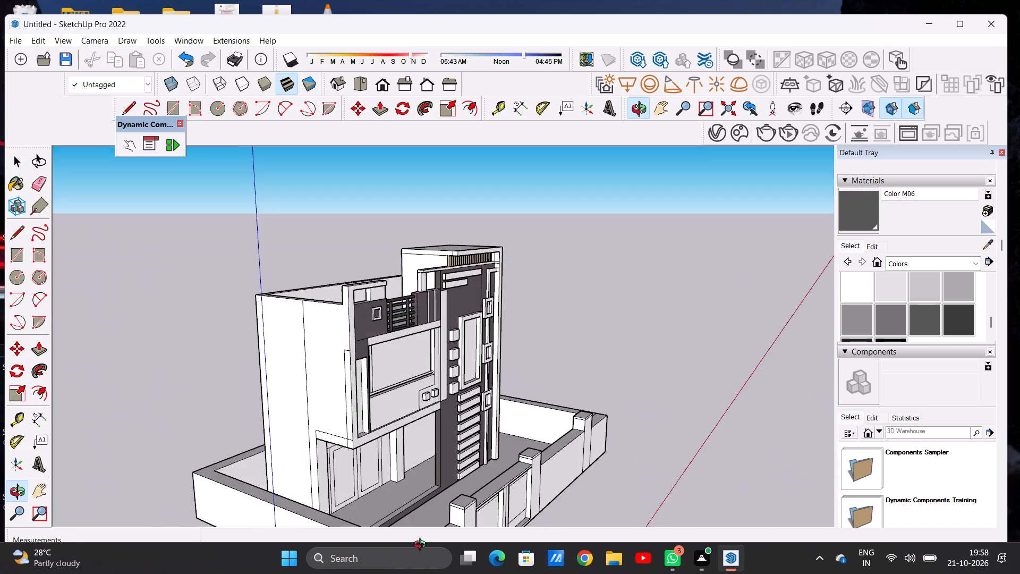
pyautogui.moveTo(422, 546); pyautogui.dragTo(343, 501, button='middle')
pyautogui.scroll(7, 340, 442)
pyautogui.moveTo(326, 431); pyautogui.dragTo(301, 379, button='middle')
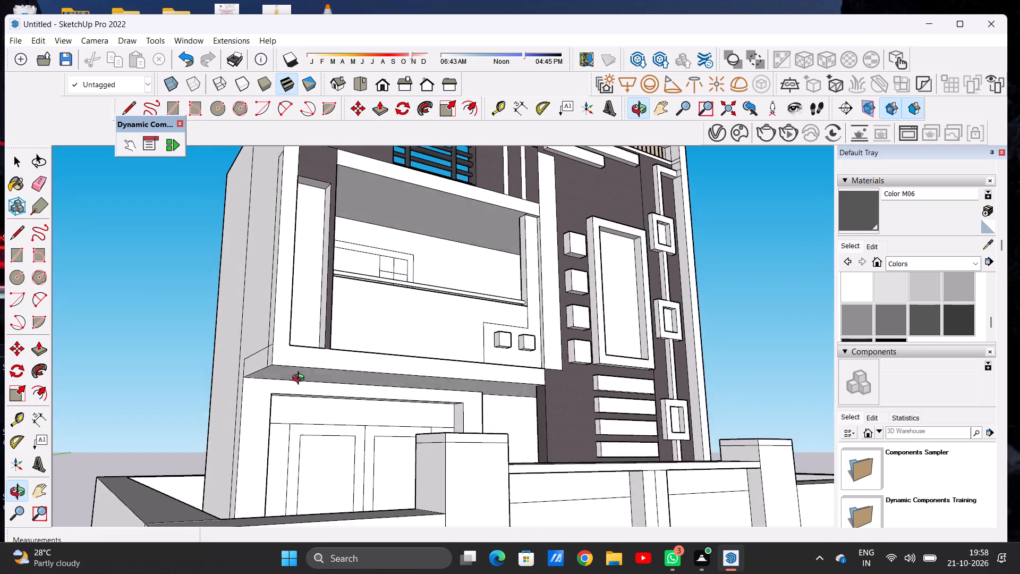
# Push/Pull the underside of the projecting first-floor balcony frame downward by a few inches to deepen its bottom band.
pyautogui.moveTo(301, 379); pyautogui.dragTo(301, 378, button='middle')
pyautogui.scroll(2, 270, 363)
pyautogui.scroll(-1, 271, 365)
pyautogui.scroll(4, 273, 365)
pyautogui.press('p')
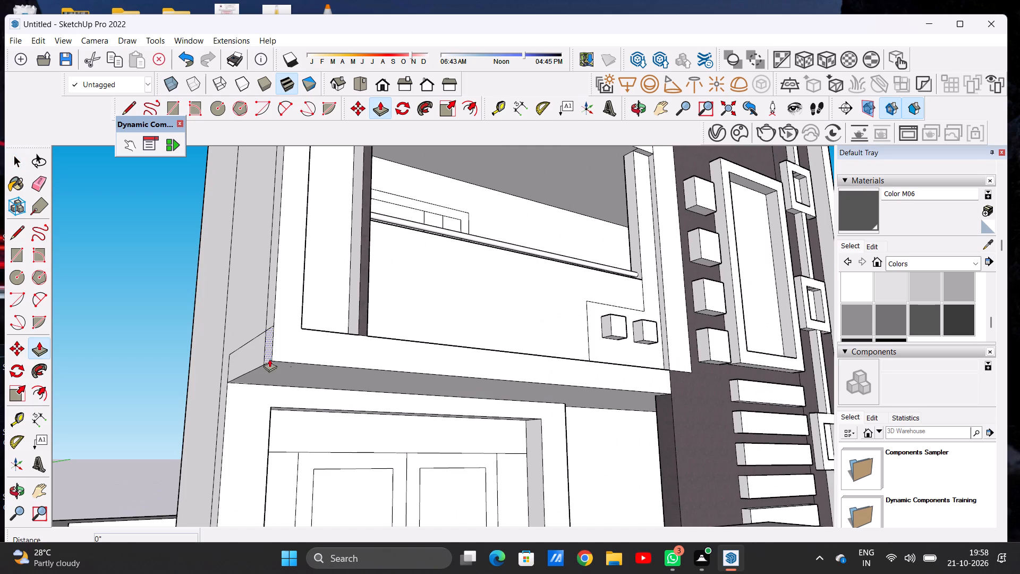
pyautogui.click(284, 368)
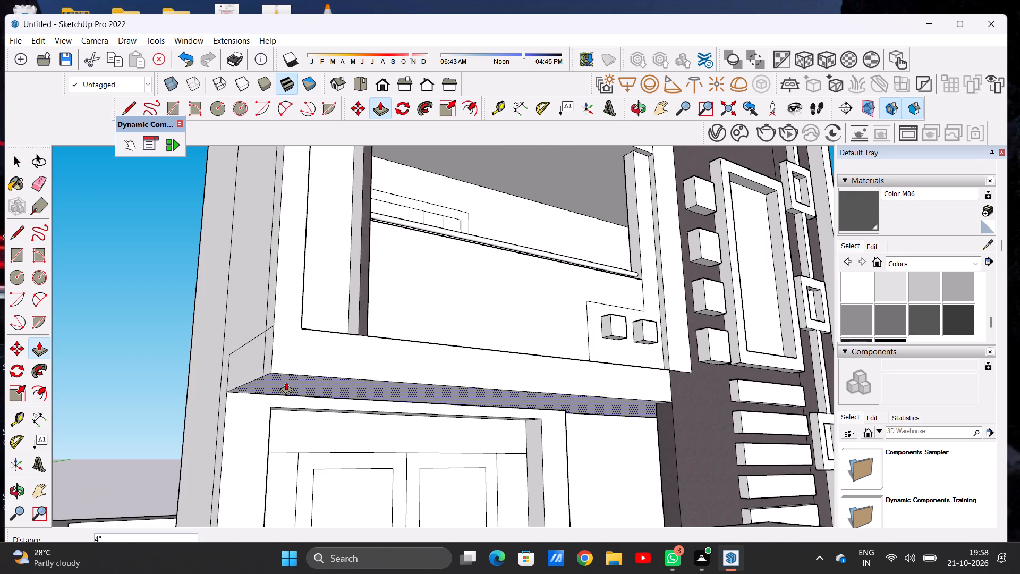
pyautogui.click(287, 384)
pyautogui.press('space')
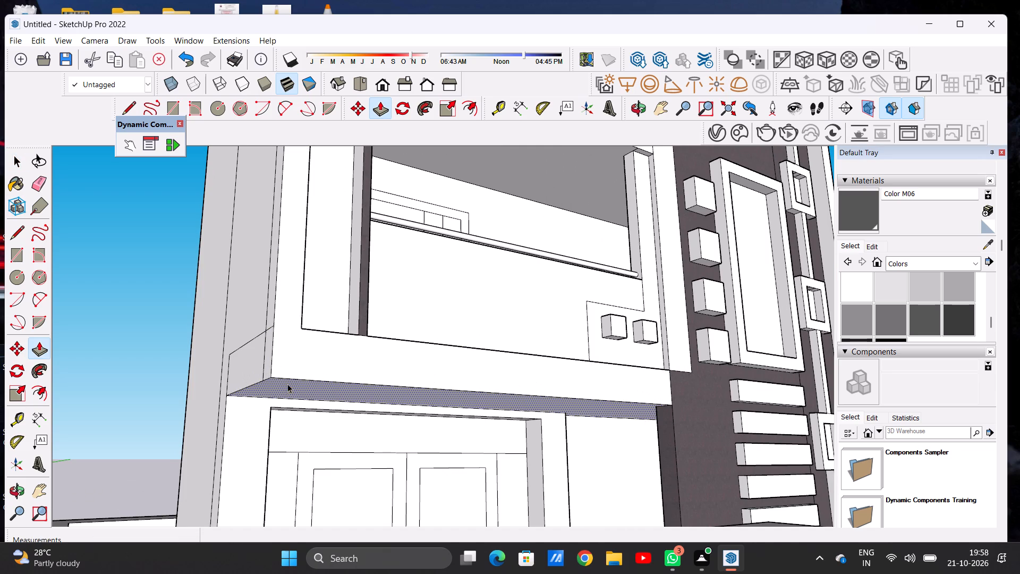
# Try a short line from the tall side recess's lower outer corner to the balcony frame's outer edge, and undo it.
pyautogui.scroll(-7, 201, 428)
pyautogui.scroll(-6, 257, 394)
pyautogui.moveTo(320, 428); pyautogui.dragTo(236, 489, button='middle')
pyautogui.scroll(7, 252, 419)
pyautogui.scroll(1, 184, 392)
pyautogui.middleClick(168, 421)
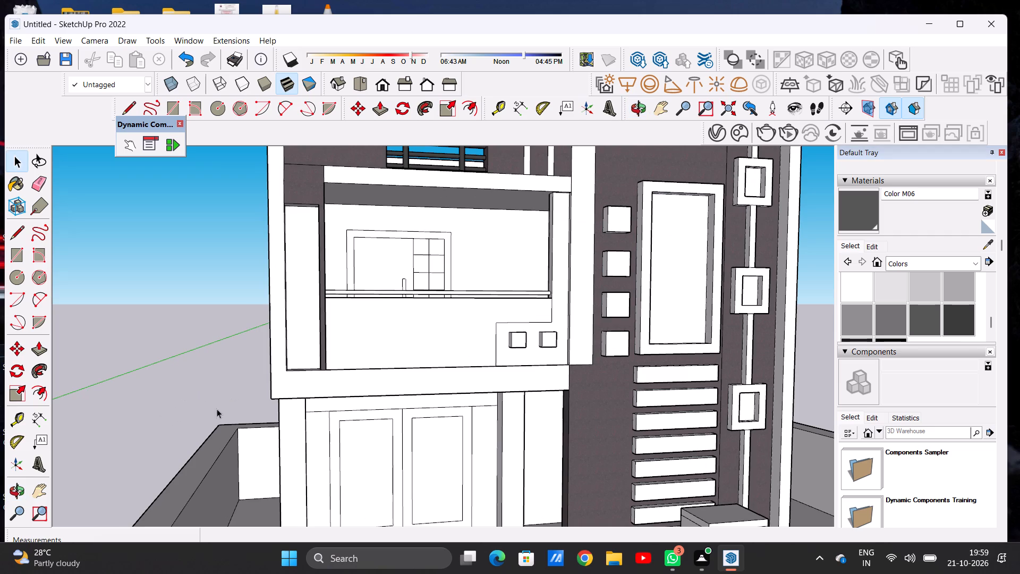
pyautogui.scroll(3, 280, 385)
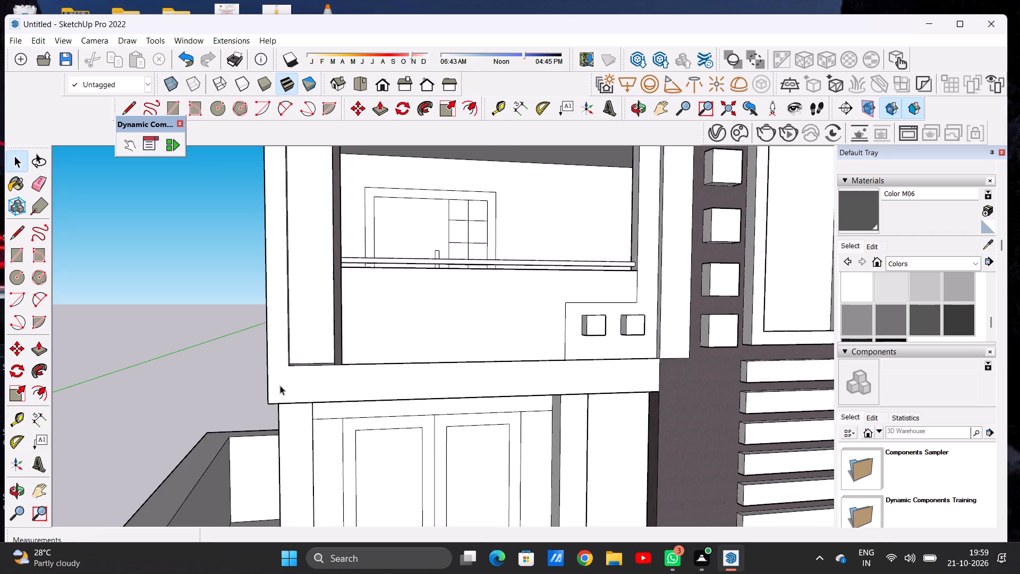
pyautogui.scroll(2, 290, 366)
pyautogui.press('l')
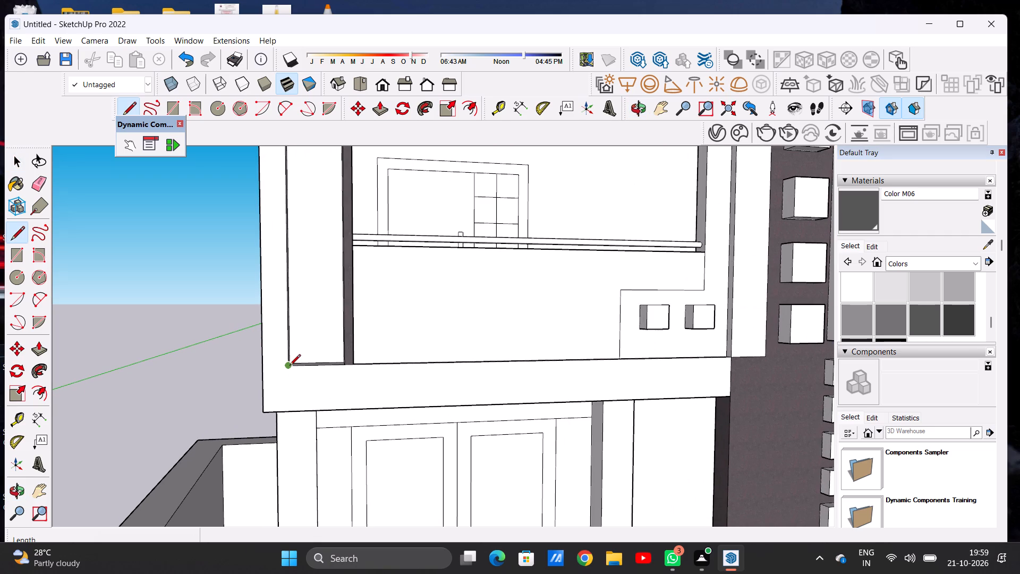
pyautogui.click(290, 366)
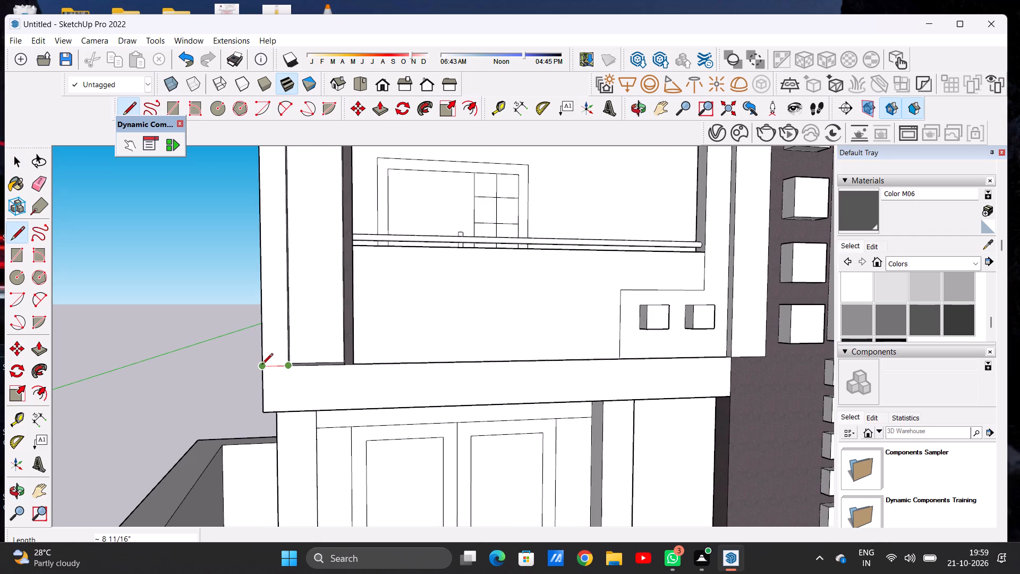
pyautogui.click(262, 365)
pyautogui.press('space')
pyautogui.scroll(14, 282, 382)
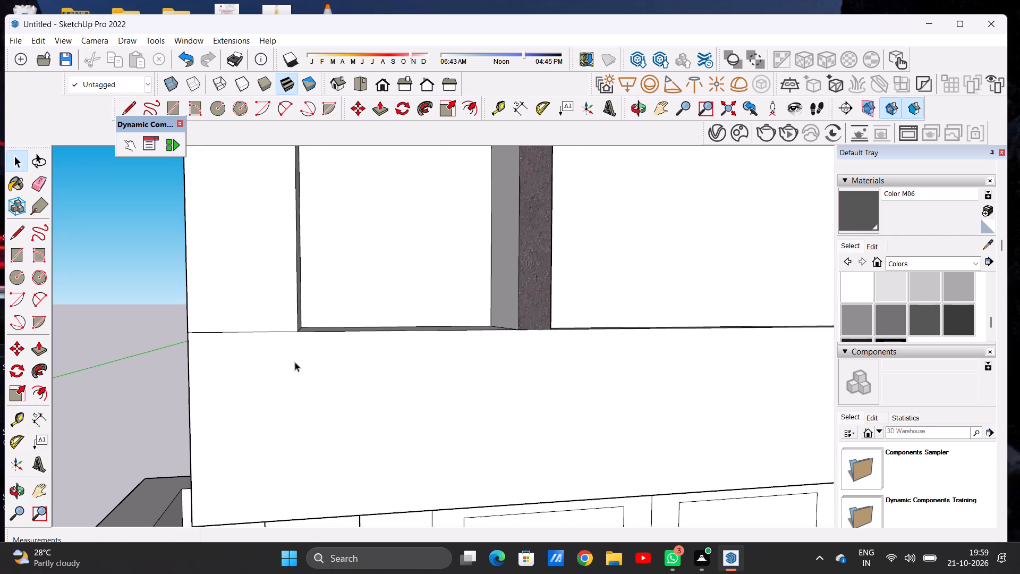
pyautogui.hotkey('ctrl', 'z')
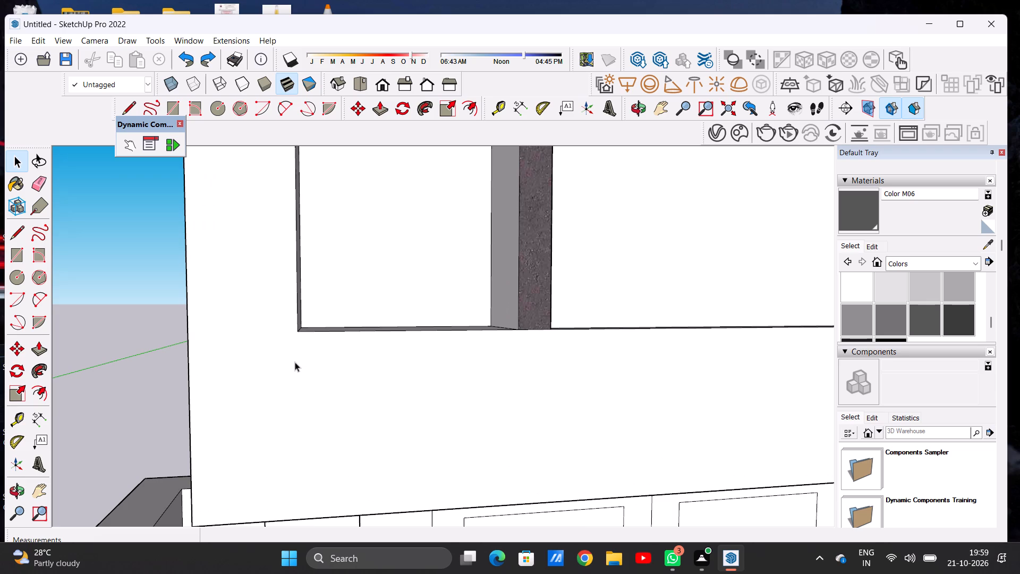
# Draw a line about 8 11/16" long from the side recess's lower outer corner to the balcony frame's outer edge.
pyautogui.press('l')
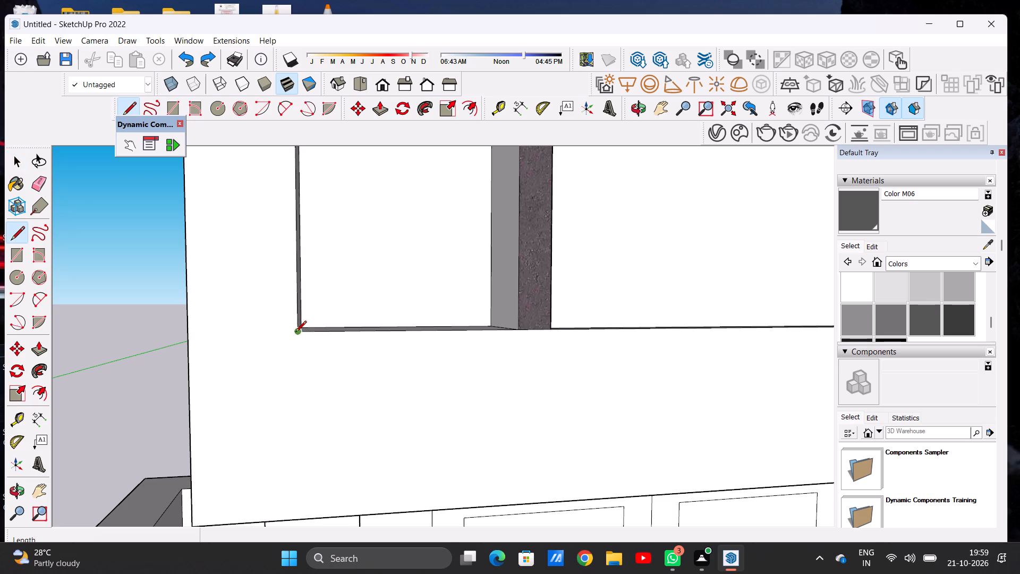
pyautogui.click(295, 333)
pyautogui.click(186, 330)
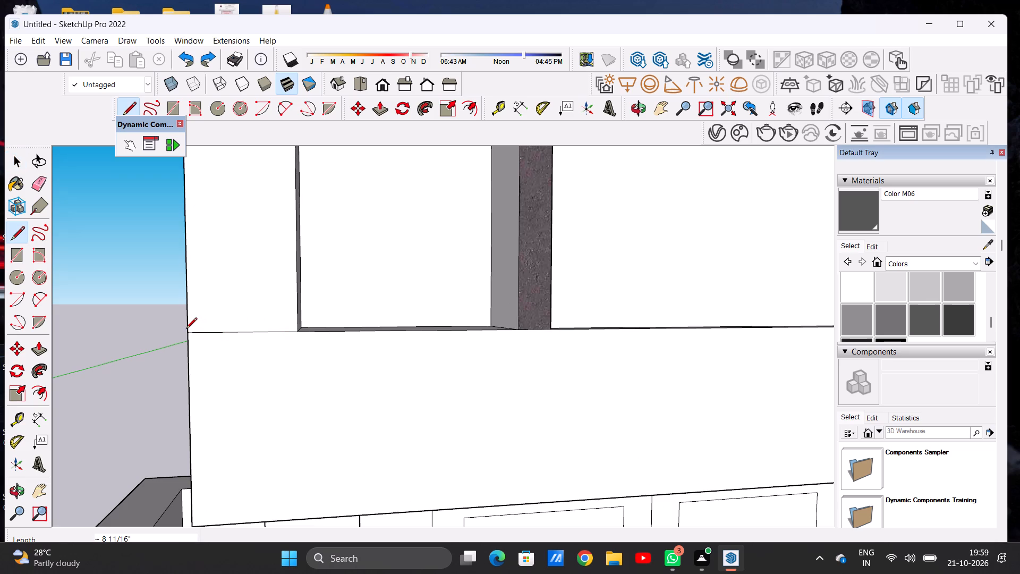
pyautogui.press('space')
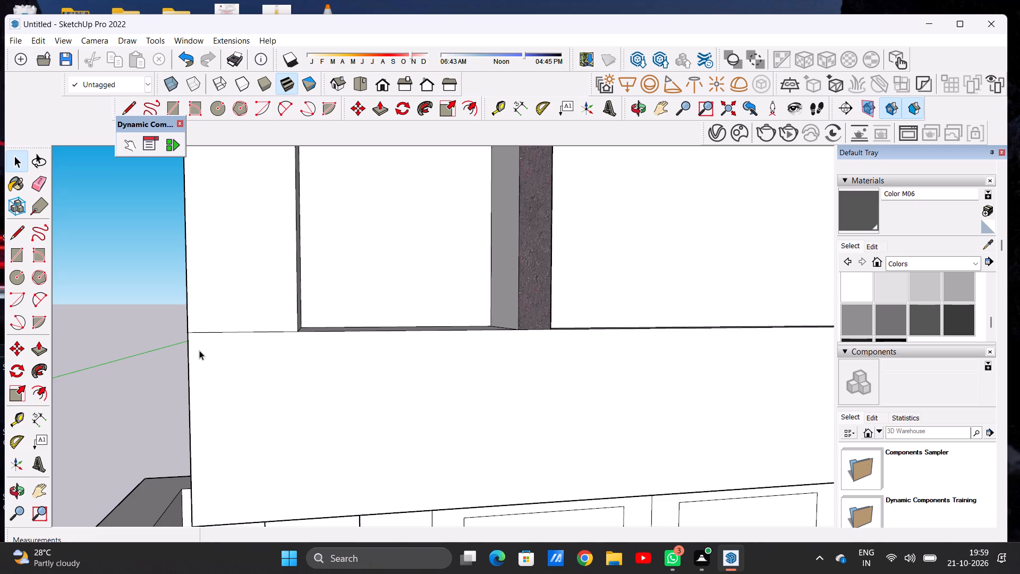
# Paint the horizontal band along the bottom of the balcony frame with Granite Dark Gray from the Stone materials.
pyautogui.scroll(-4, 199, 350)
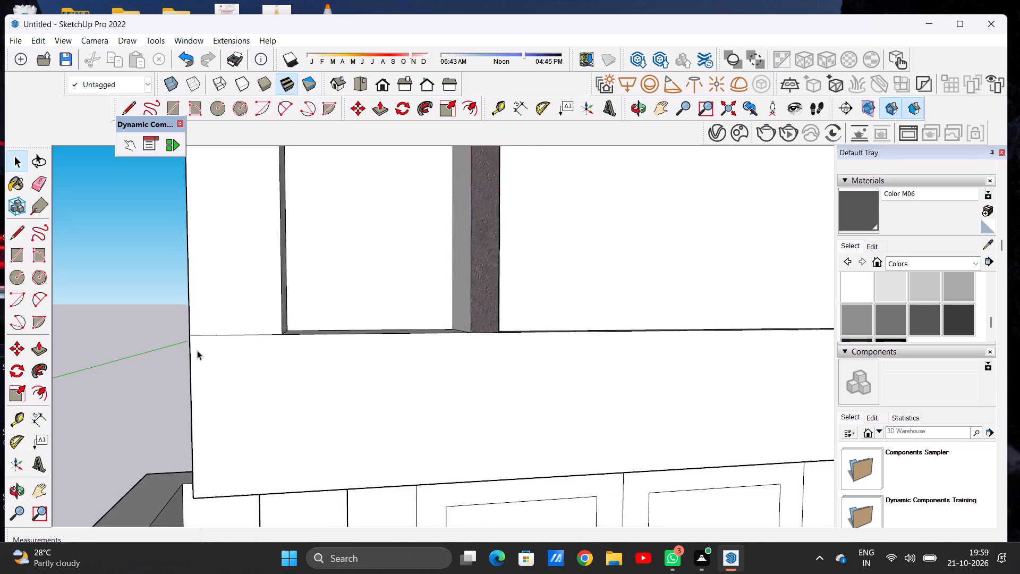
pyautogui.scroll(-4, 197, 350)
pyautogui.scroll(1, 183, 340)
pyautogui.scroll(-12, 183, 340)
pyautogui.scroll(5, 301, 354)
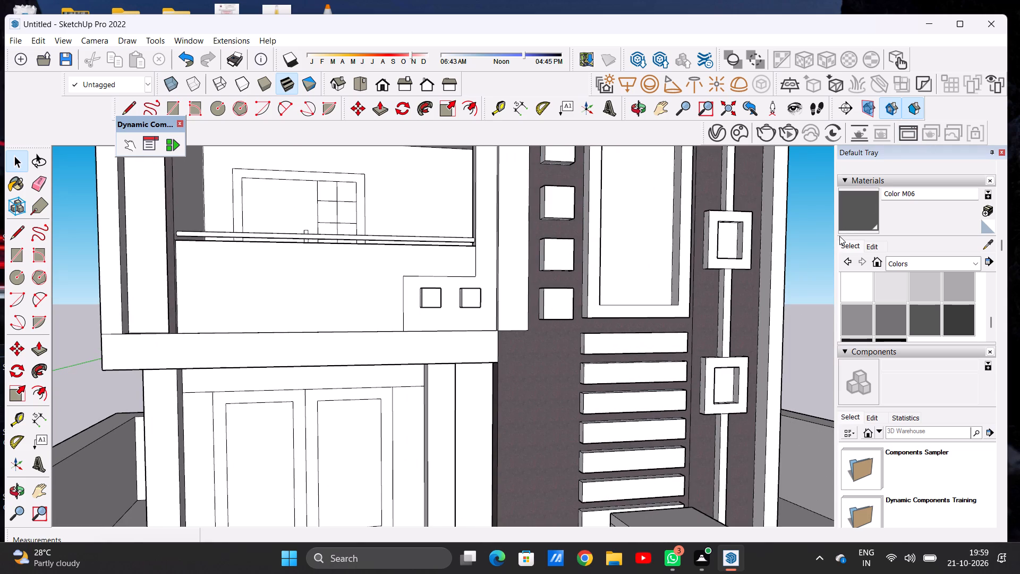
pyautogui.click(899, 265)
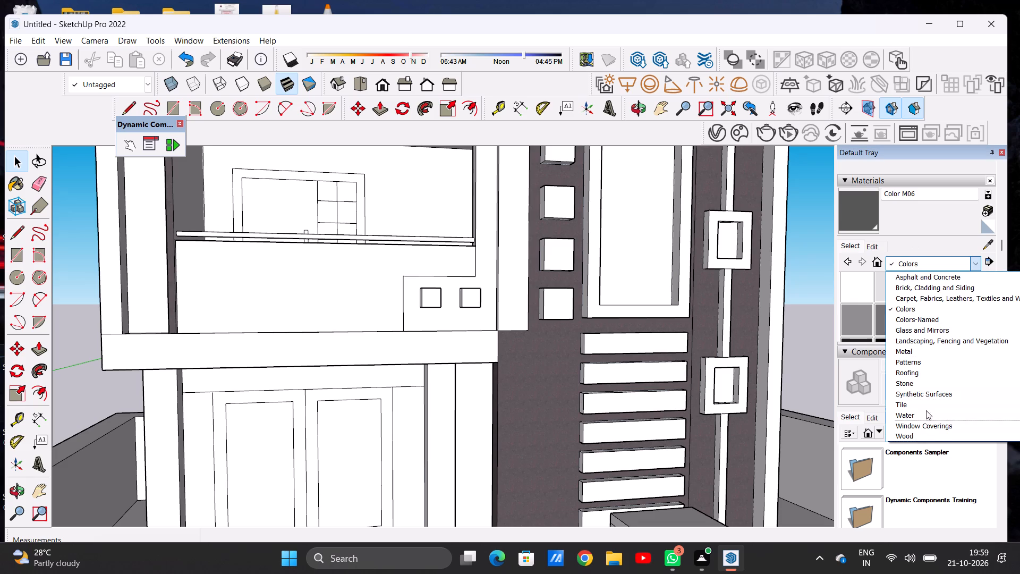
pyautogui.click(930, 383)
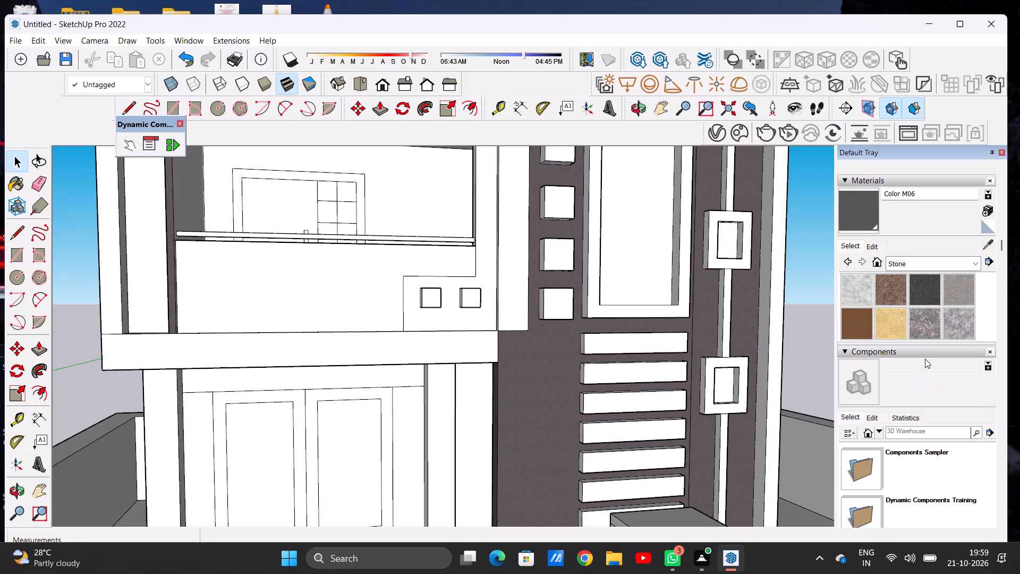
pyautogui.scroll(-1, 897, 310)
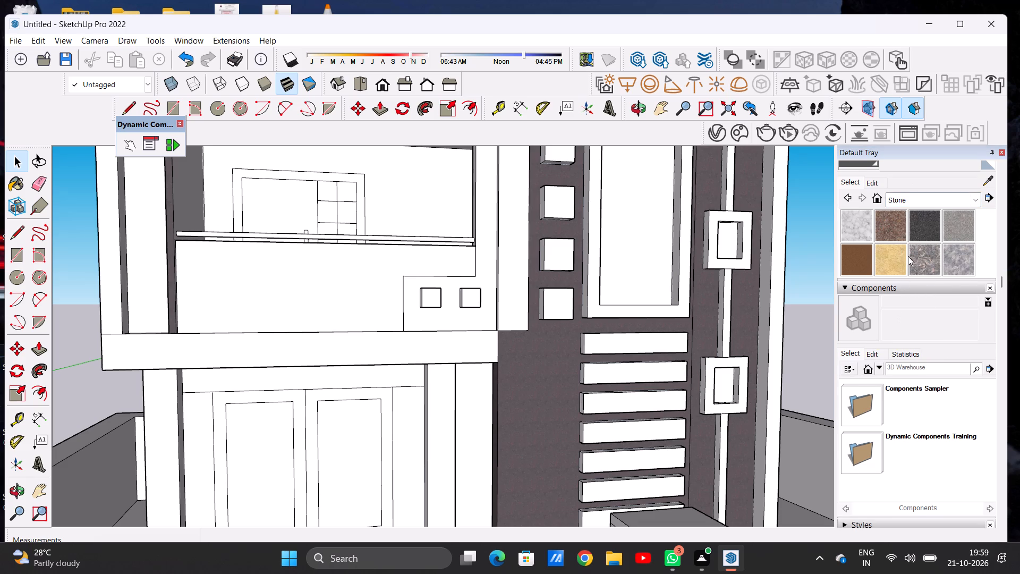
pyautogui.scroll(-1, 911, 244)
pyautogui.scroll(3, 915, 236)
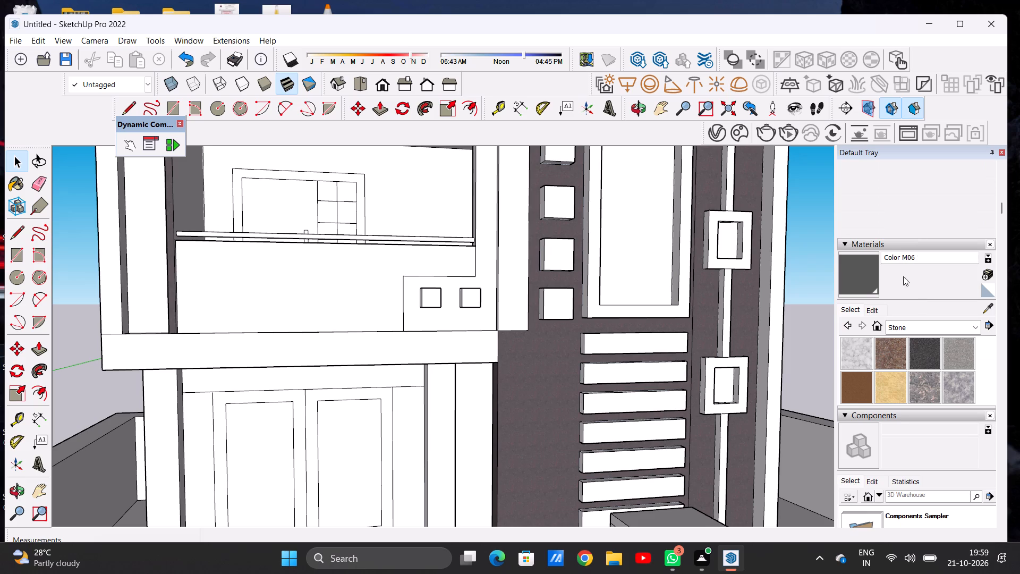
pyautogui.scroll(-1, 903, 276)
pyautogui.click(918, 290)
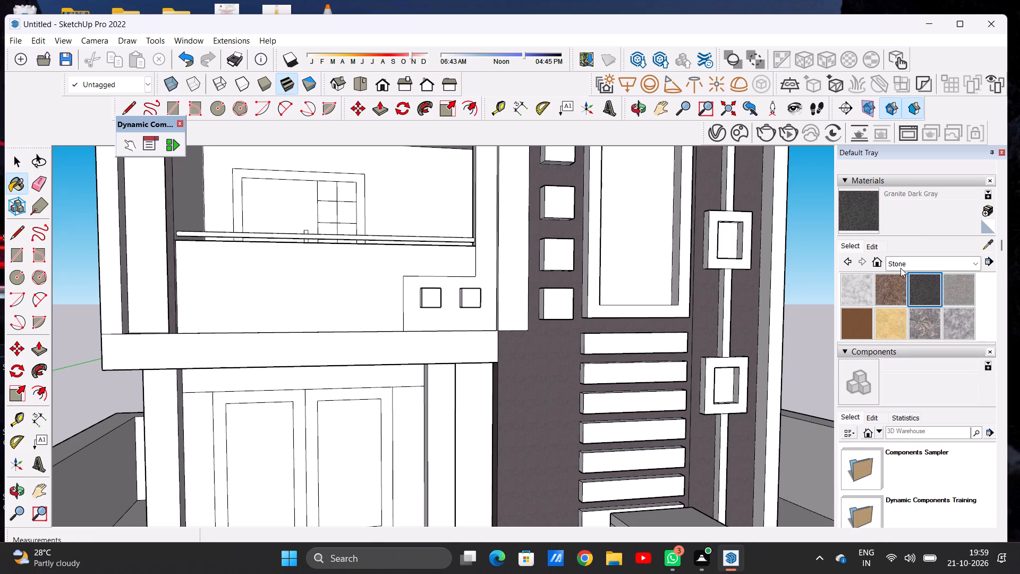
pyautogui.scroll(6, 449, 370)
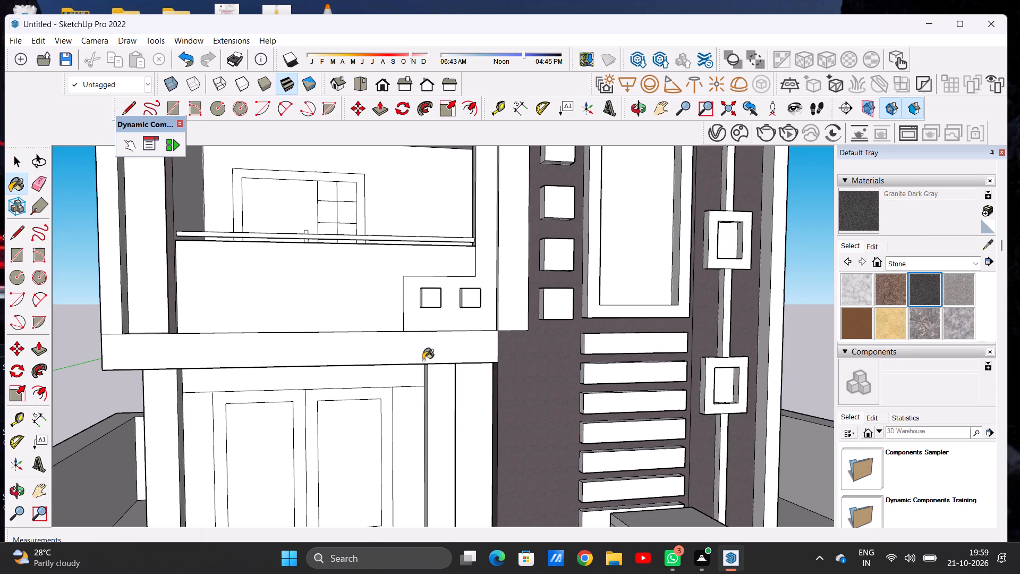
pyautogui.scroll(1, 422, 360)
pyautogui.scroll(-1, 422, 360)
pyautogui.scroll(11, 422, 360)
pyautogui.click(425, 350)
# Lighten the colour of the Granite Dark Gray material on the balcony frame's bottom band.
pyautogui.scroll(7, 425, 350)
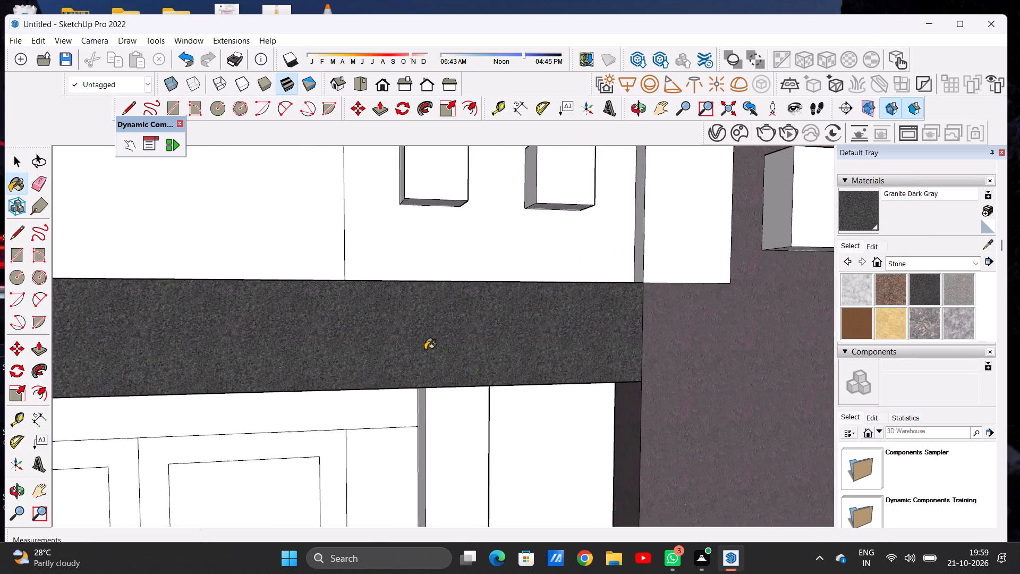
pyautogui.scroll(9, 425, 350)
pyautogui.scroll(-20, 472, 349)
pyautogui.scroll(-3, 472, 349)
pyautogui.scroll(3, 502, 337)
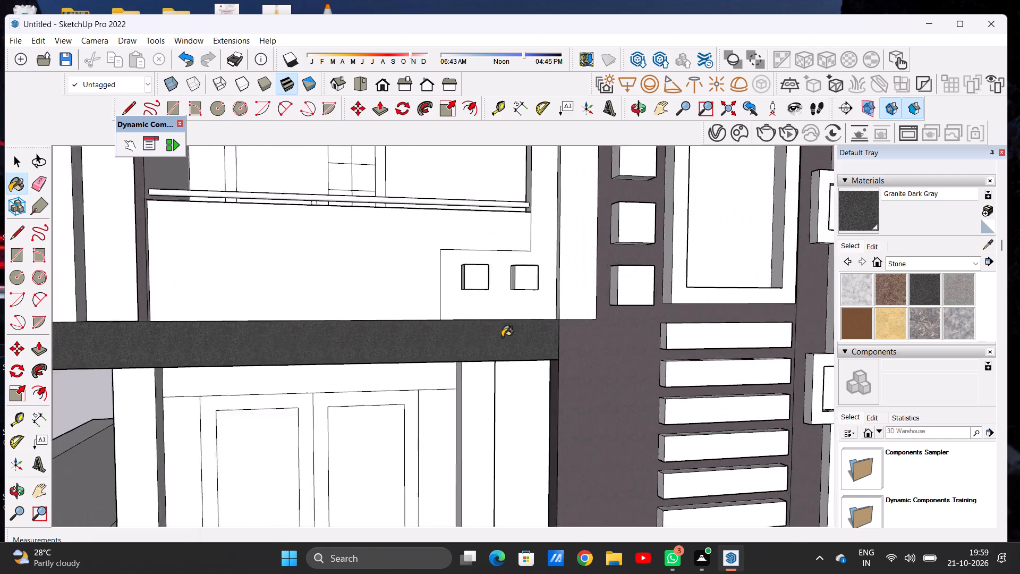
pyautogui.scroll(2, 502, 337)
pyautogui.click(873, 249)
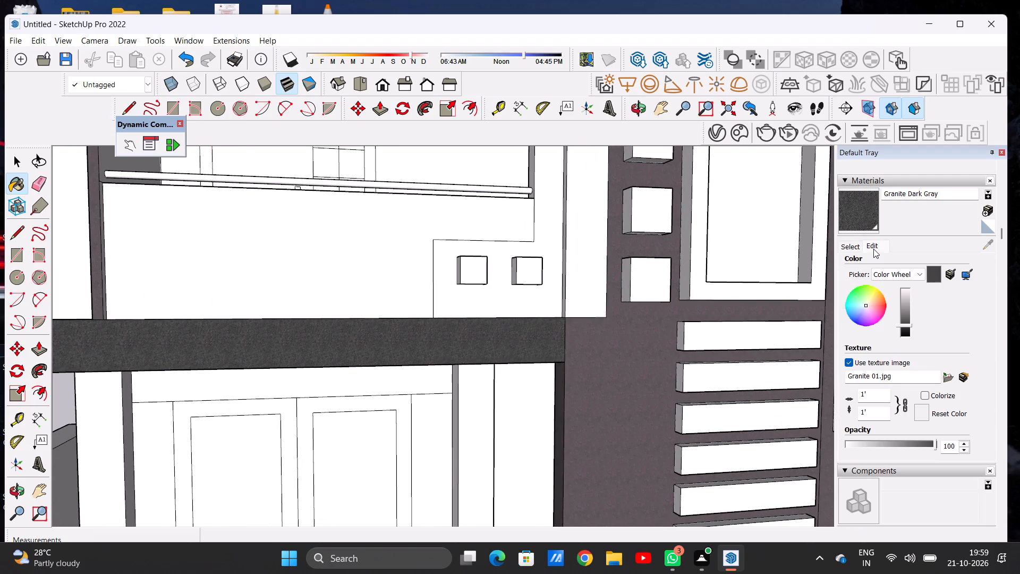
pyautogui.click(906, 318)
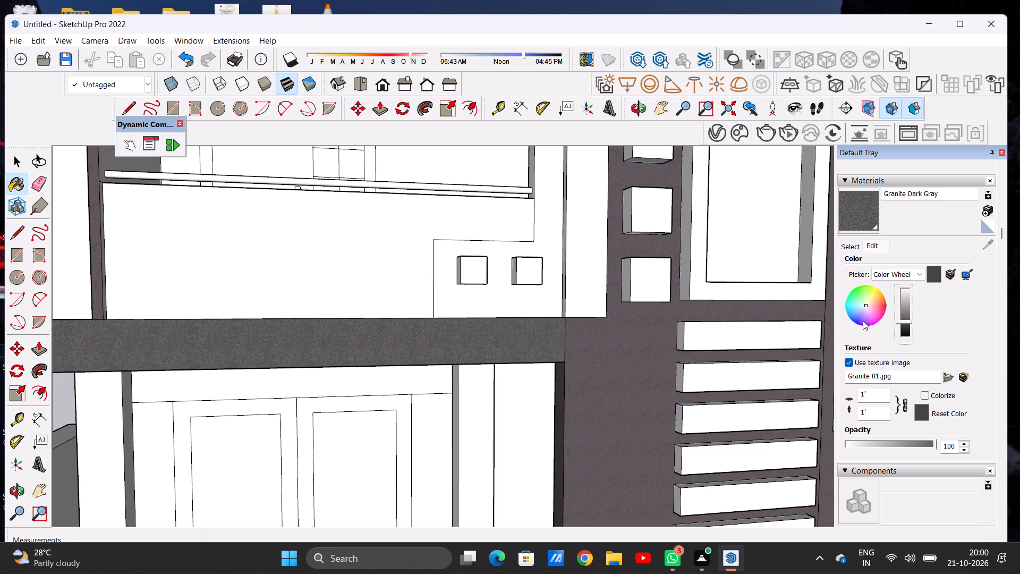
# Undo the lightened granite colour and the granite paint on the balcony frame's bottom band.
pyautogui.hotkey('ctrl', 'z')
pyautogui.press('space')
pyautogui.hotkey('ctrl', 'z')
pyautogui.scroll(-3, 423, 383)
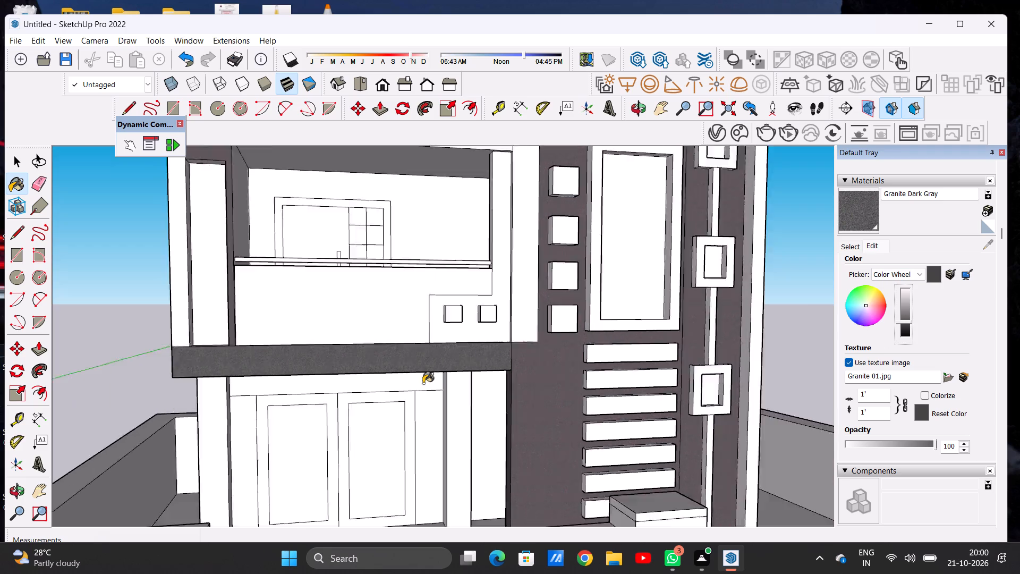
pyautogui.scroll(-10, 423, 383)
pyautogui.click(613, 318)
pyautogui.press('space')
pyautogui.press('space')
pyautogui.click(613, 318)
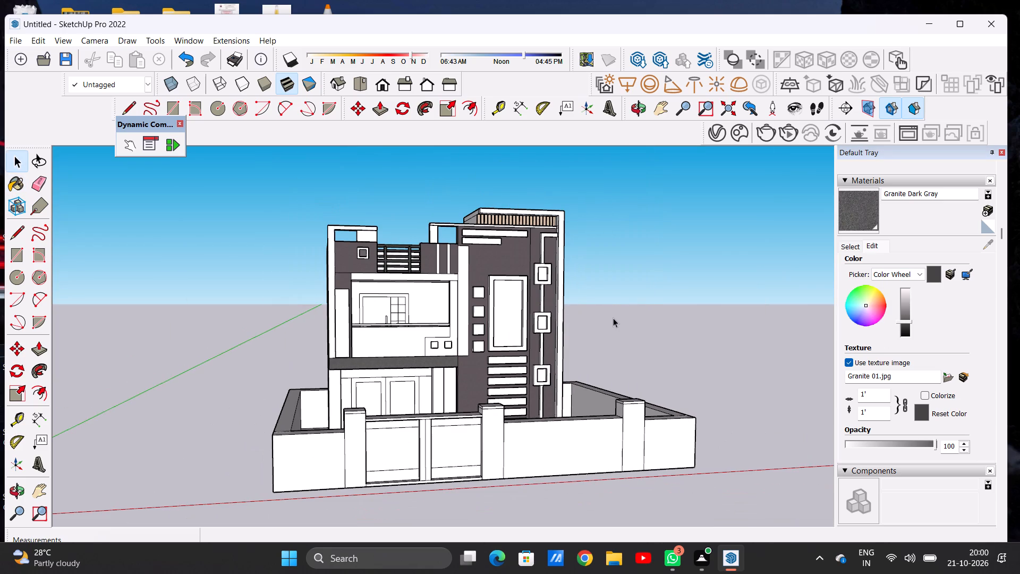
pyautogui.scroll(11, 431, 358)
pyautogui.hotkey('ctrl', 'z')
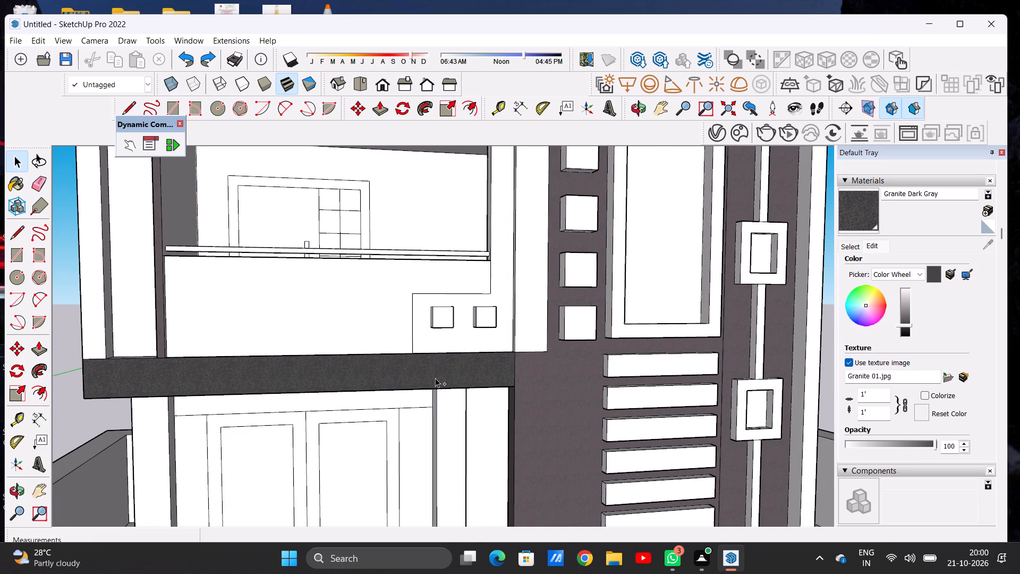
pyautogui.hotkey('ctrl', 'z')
# Paint the balcony frame's bottom band with the Granite Dark Gray stone material.
pyautogui.scroll(1, 435, 378)
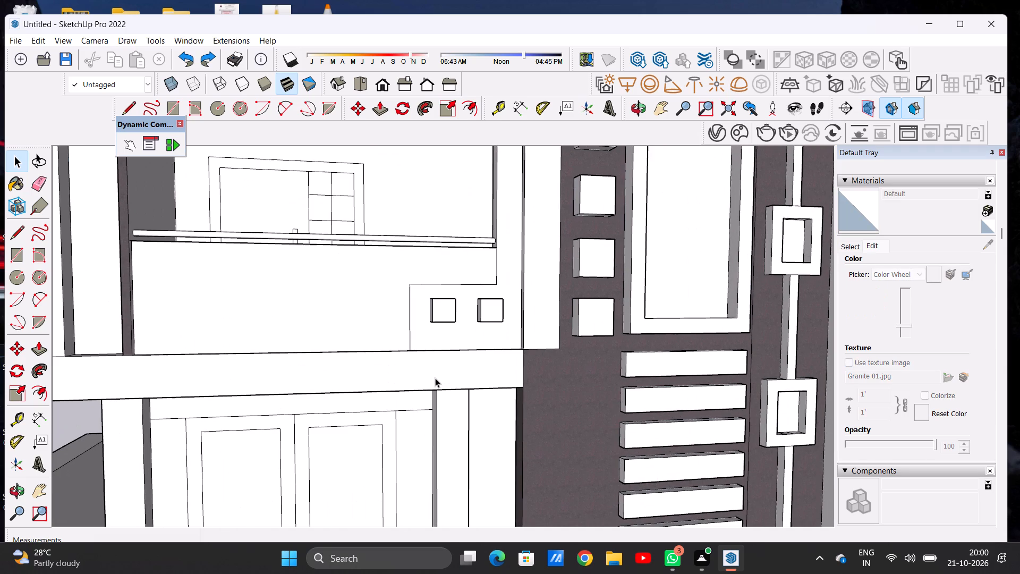
pyautogui.click(854, 248)
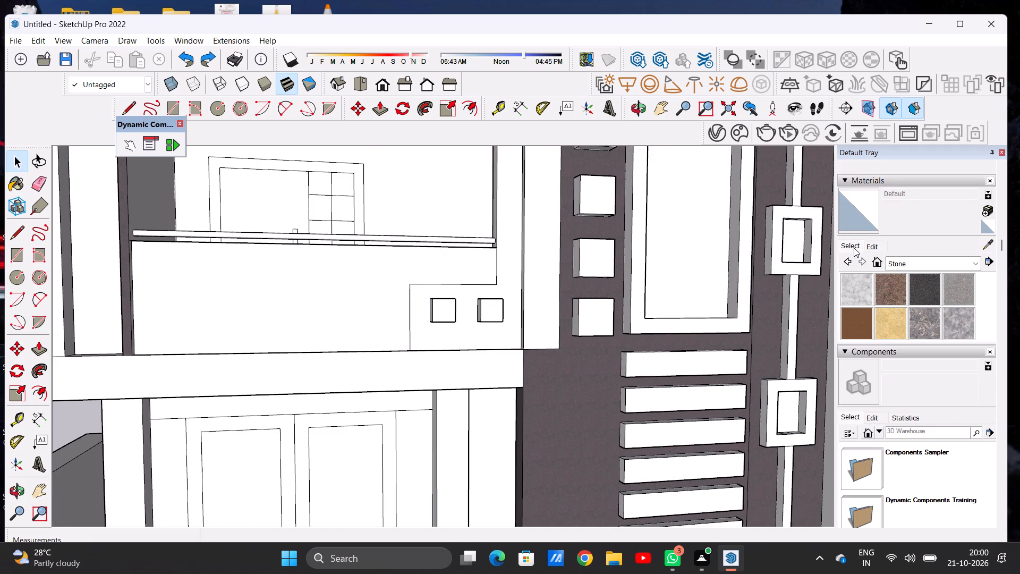
pyautogui.click(917, 294)
pyautogui.scroll(3, 420, 403)
pyautogui.scroll(-1, 420, 403)
pyautogui.scroll(1, 420, 403)
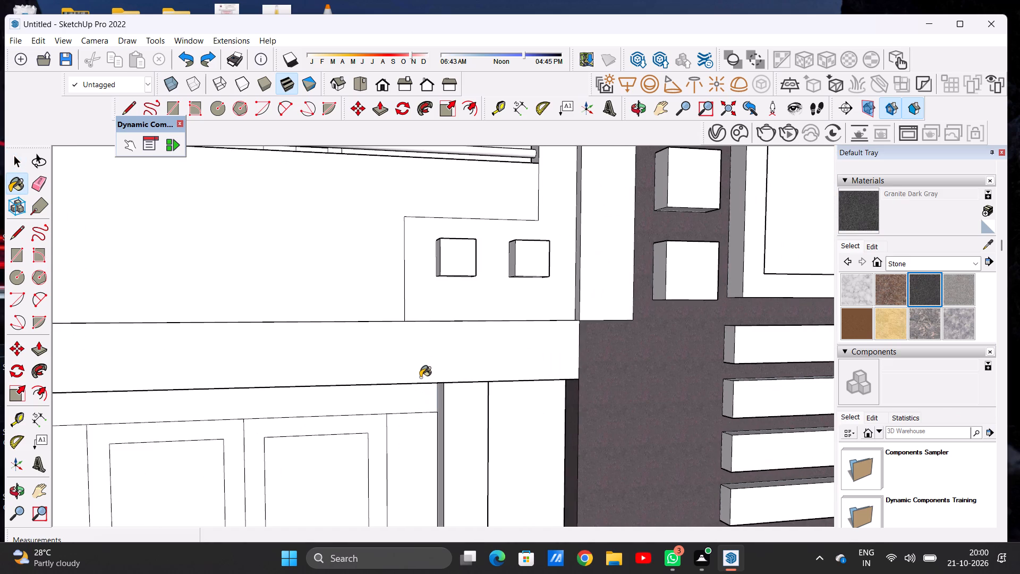
pyautogui.click(422, 368)
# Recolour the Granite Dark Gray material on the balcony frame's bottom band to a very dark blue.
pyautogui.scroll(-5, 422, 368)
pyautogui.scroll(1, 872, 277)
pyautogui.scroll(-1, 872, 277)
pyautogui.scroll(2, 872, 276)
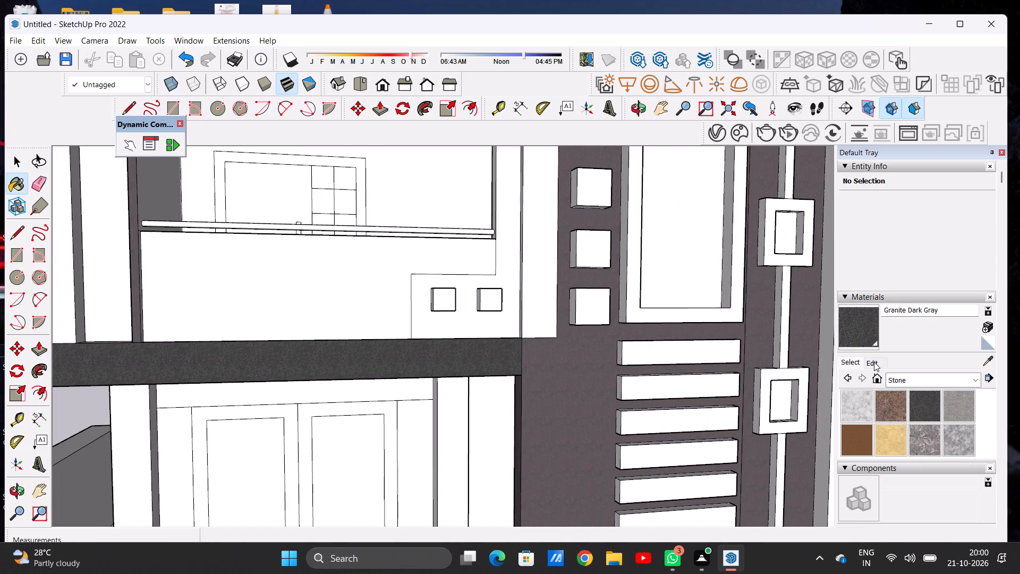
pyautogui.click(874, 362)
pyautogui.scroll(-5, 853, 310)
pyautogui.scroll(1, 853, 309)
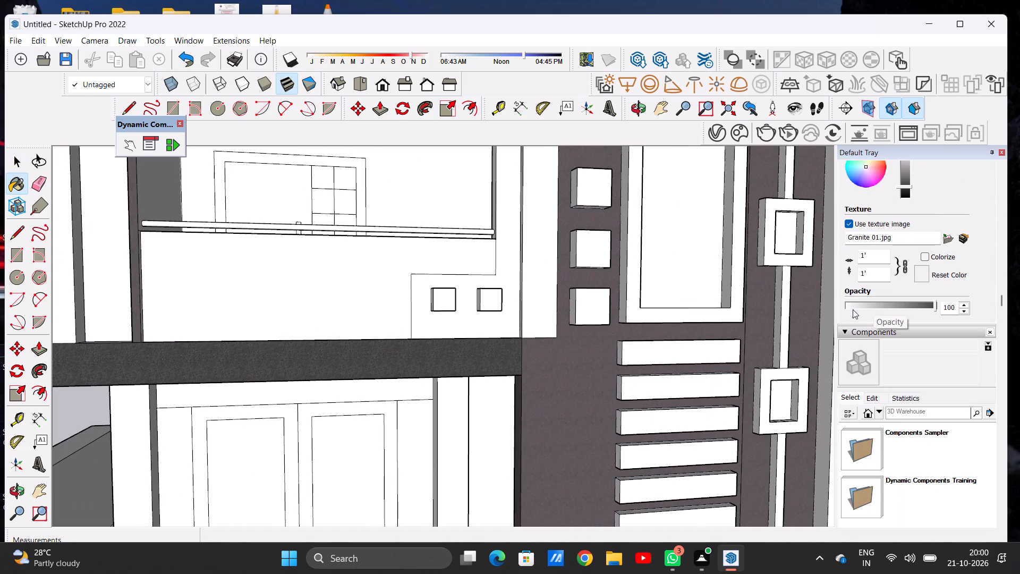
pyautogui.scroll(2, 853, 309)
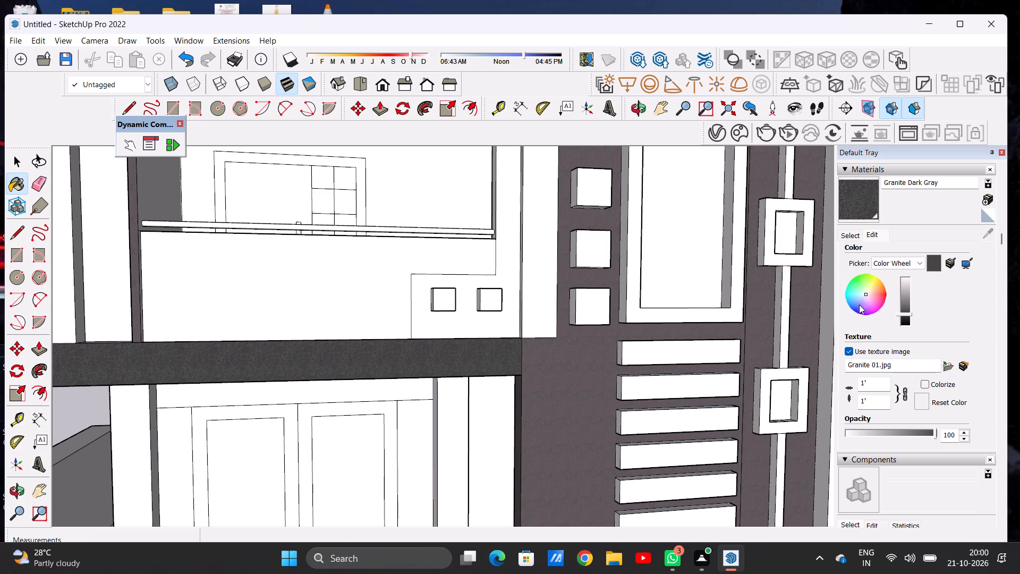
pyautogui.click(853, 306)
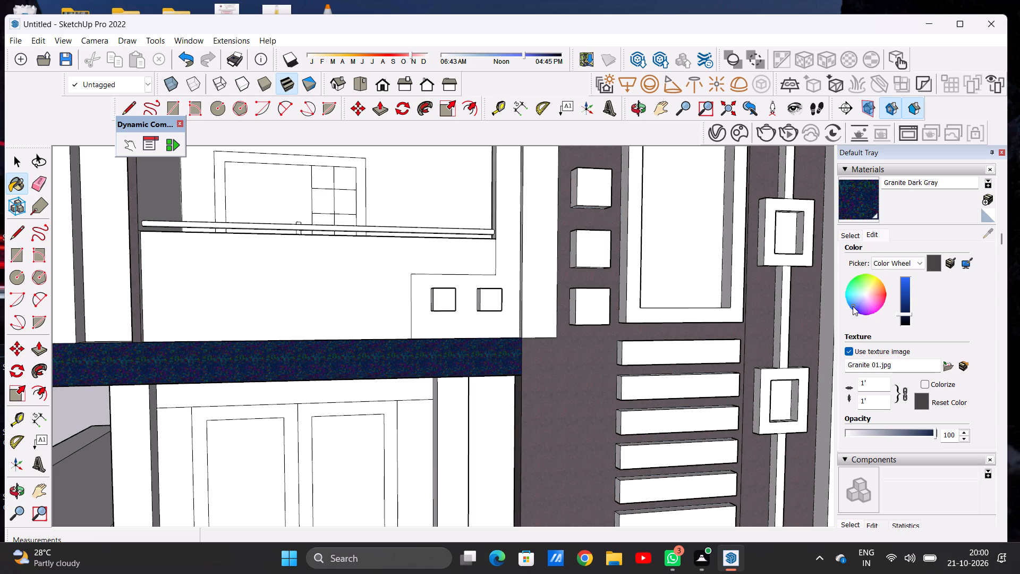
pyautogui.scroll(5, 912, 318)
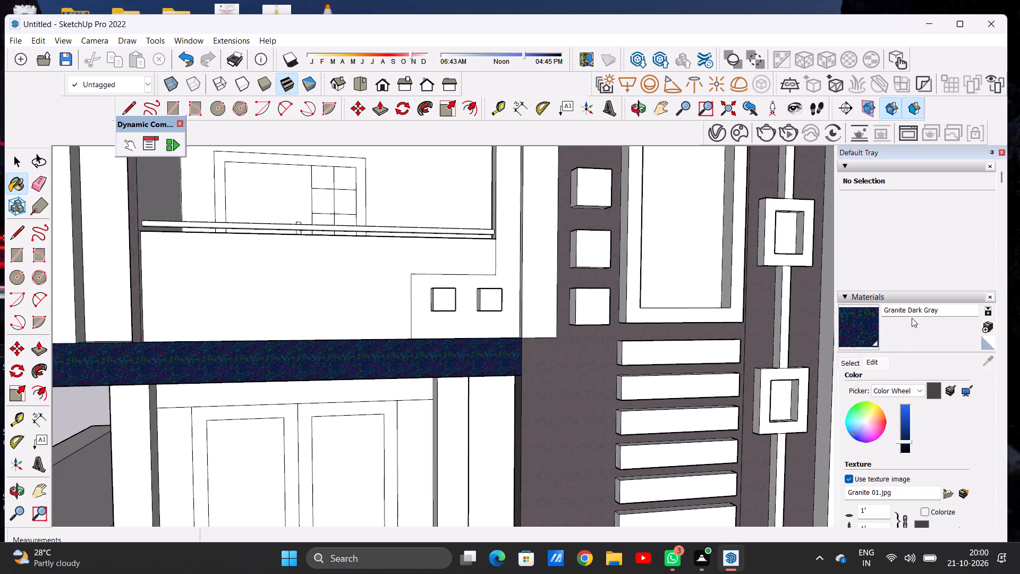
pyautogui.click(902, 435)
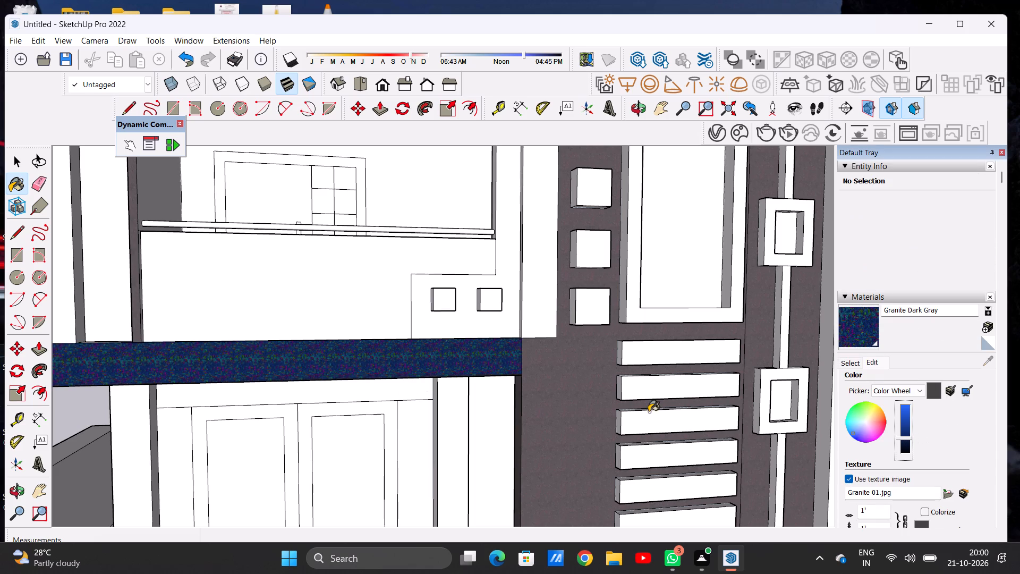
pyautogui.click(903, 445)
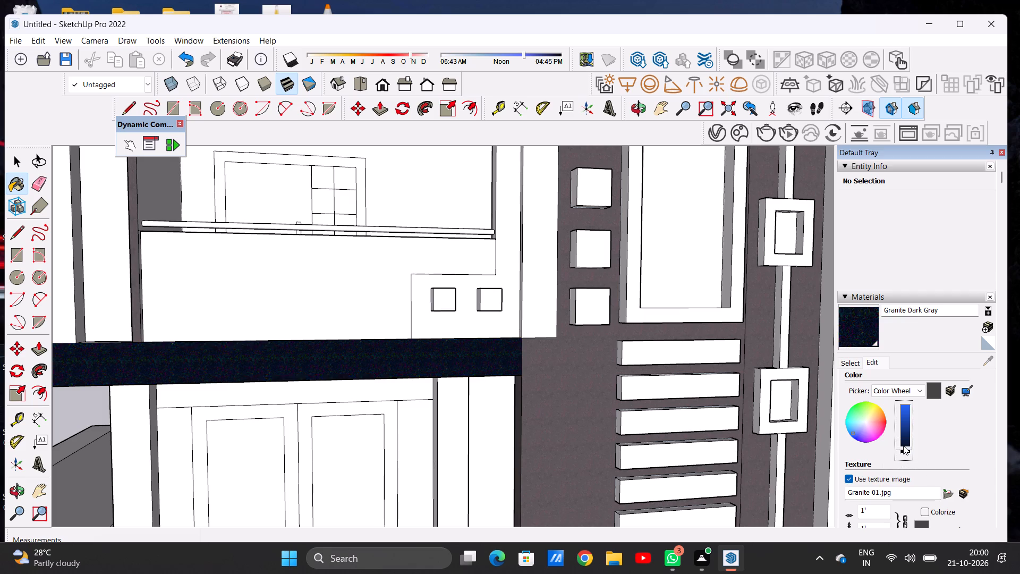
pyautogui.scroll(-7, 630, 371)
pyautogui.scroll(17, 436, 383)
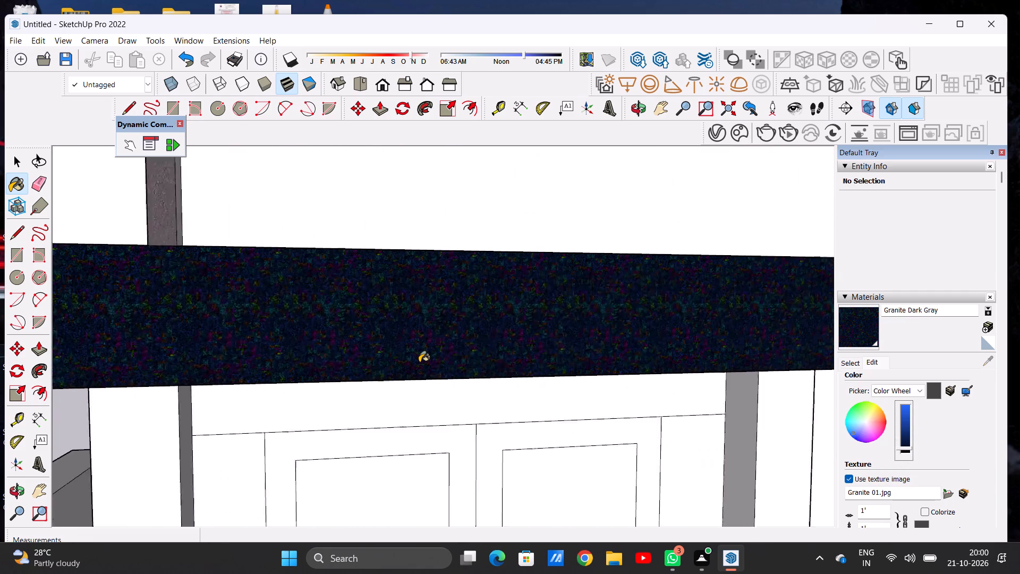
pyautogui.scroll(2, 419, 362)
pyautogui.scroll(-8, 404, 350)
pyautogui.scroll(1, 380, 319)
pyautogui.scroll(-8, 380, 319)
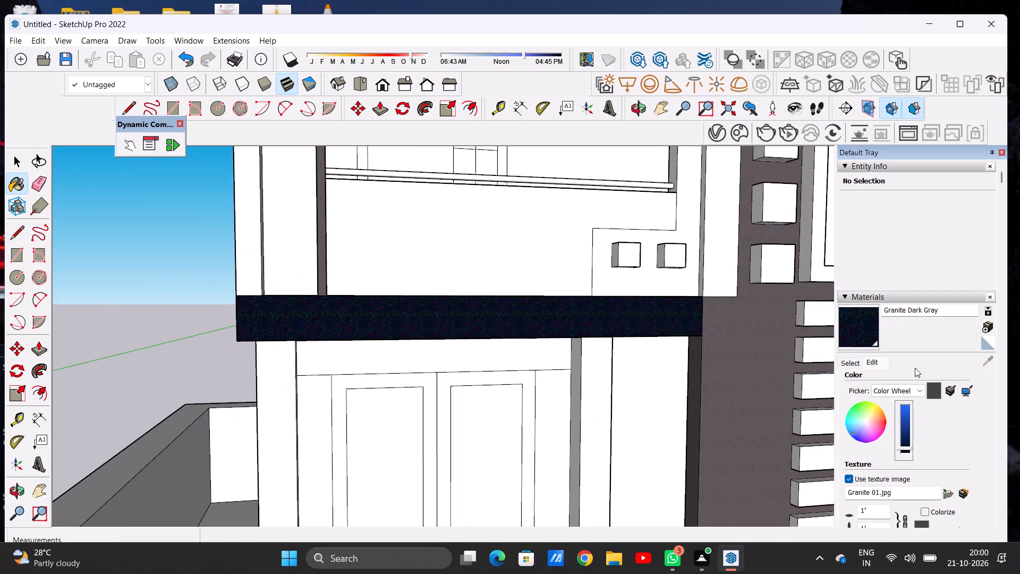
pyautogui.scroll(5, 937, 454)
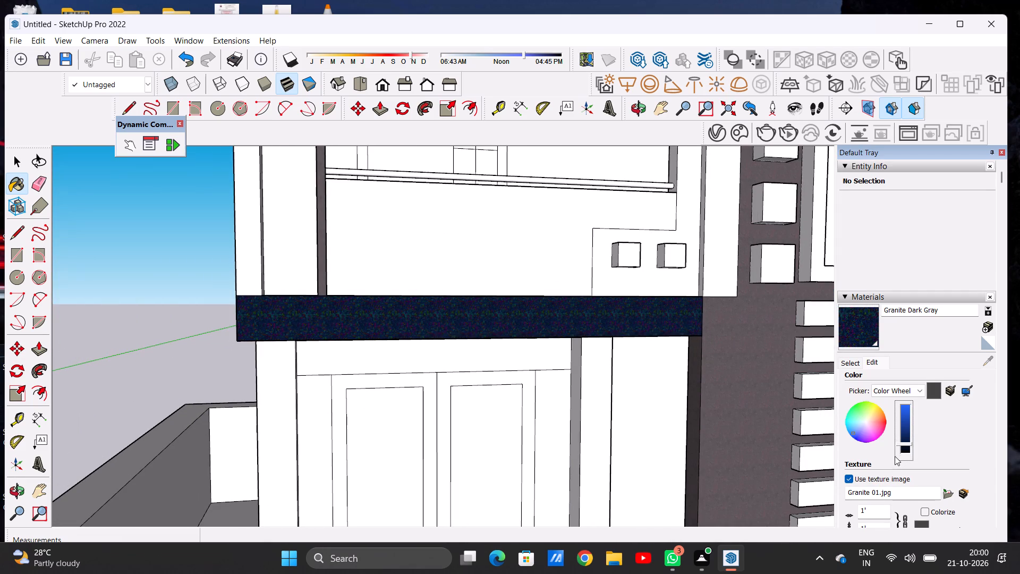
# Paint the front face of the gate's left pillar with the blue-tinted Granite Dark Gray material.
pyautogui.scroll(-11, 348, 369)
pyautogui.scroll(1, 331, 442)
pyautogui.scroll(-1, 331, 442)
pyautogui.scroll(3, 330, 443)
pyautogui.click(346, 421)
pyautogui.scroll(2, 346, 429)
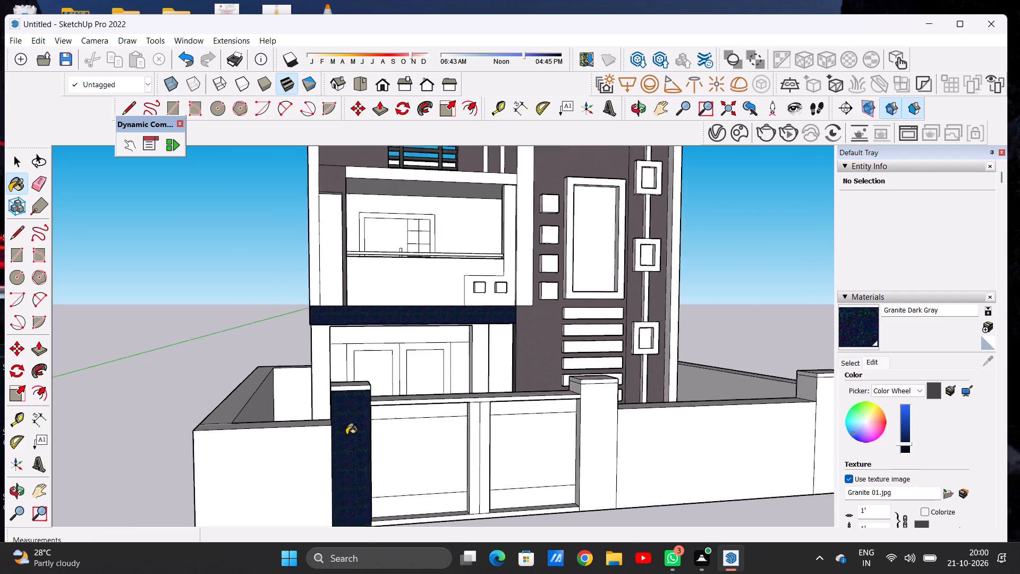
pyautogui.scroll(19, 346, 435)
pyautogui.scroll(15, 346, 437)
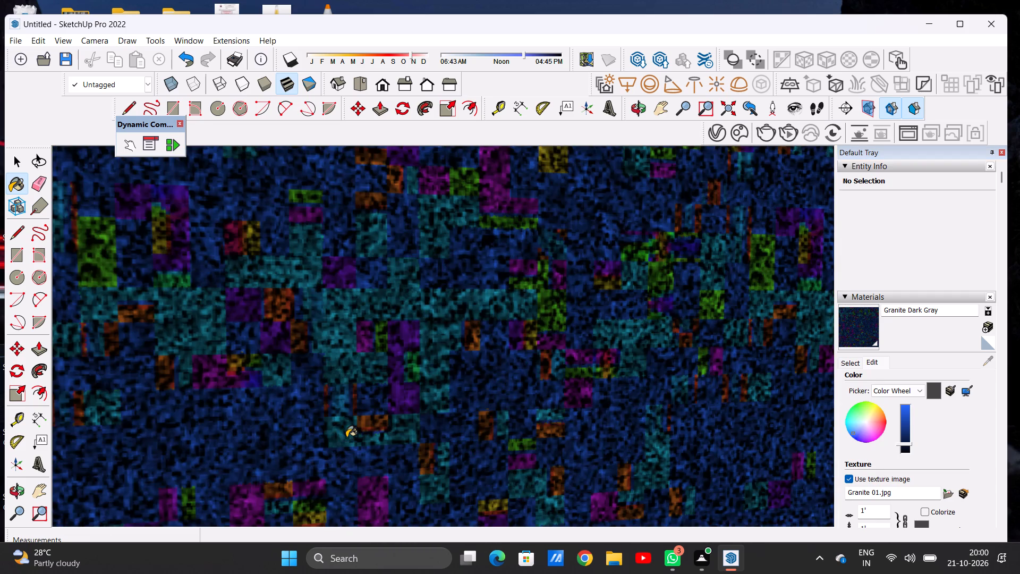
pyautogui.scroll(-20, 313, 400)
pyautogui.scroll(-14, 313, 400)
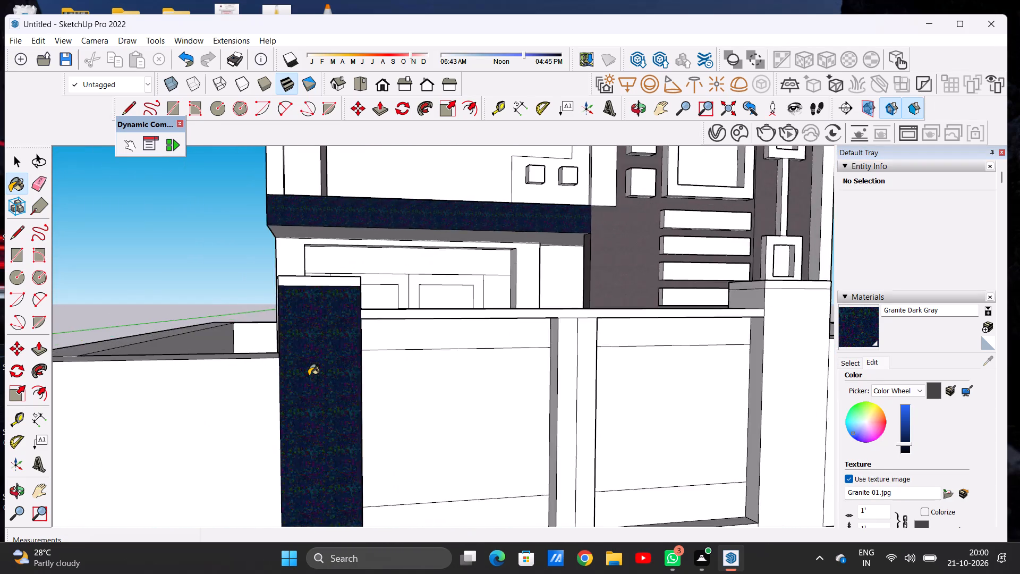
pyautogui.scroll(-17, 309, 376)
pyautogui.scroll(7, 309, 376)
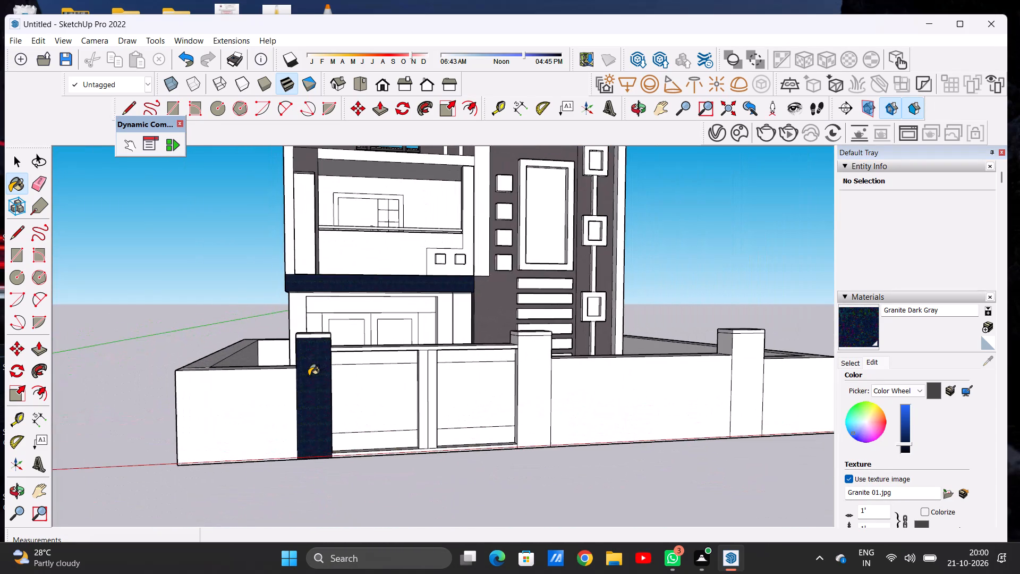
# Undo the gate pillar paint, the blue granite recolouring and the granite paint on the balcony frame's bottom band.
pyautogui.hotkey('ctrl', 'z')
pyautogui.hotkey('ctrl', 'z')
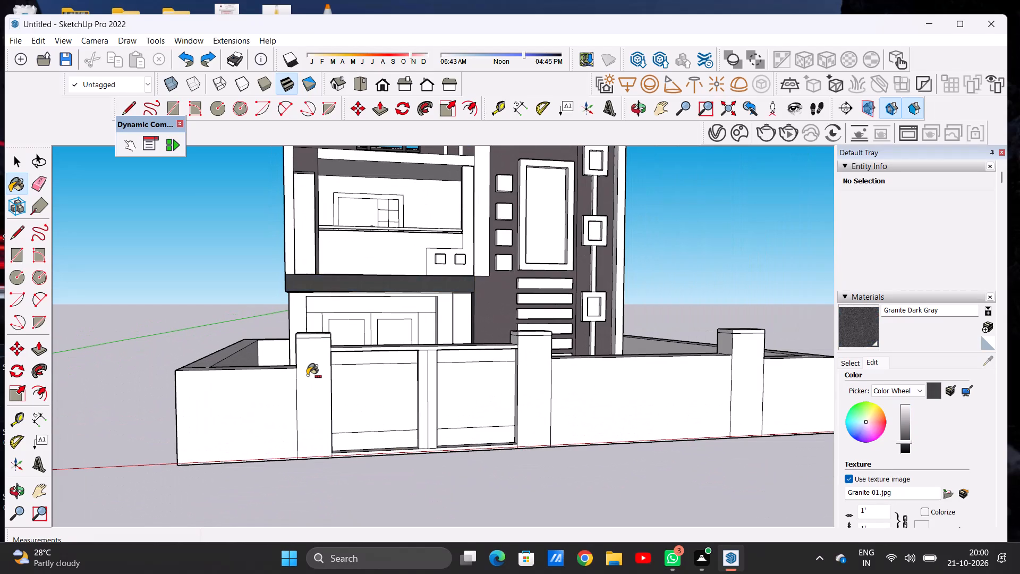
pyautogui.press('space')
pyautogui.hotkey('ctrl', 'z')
# Paint the front of the balcony frame's bottom band with Formica Blue from the Synthetic Surfaces materials.
pyautogui.scroll(-9, 309, 376)
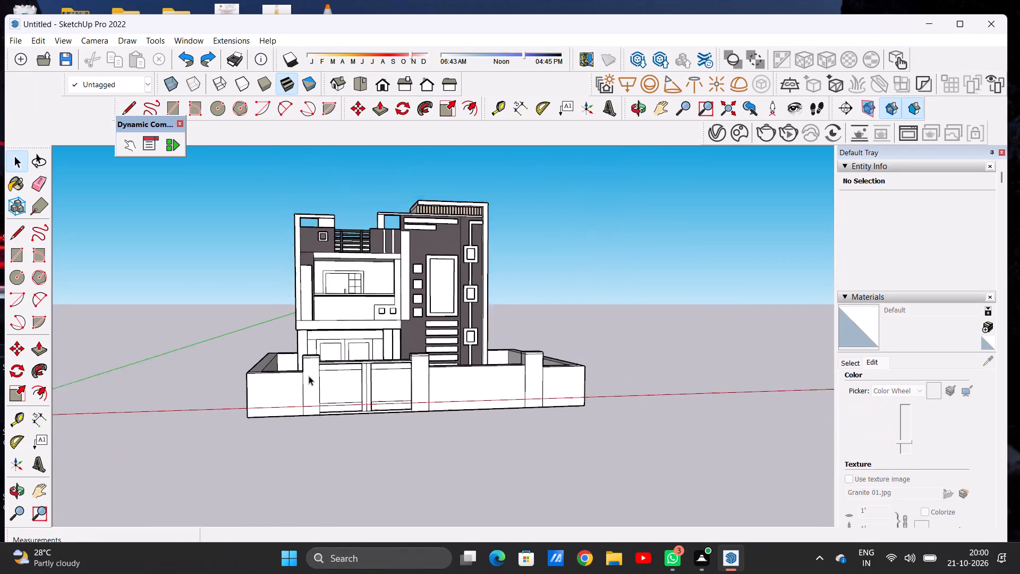
pyautogui.scroll(-1, 309, 376)
pyautogui.scroll(6, 331, 342)
pyautogui.moveTo(367, 374); pyautogui.dragTo(339, 404, button='middle')
pyautogui.scroll(-5, 283, 389)
pyautogui.scroll(6, 353, 343)
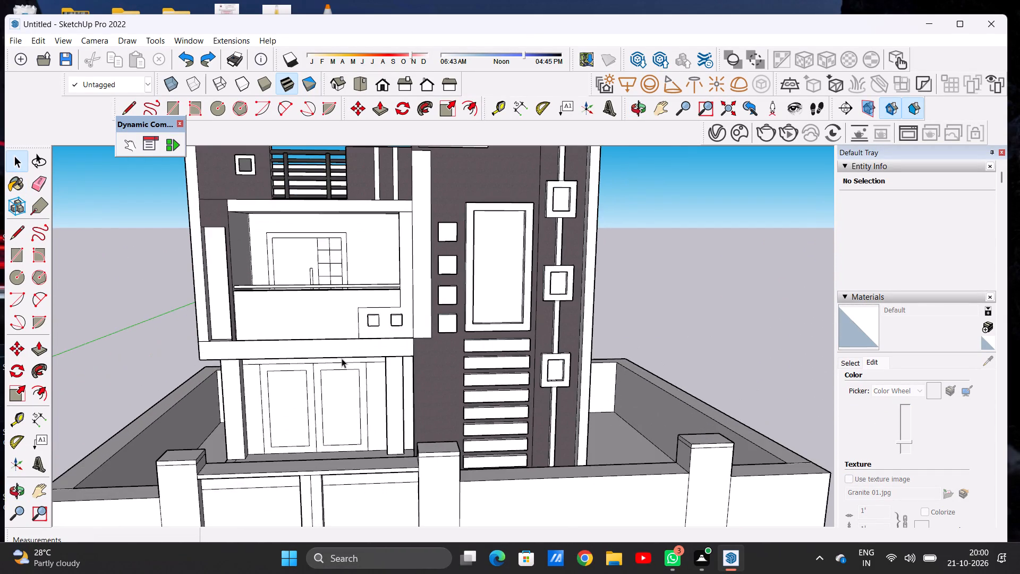
pyautogui.scroll(2, 342, 358)
pyautogui.moveTo(195, 354); pyautogui.dragTo(307, 360, button='middle')
pyautogui.scroll(-5, 308, 364)
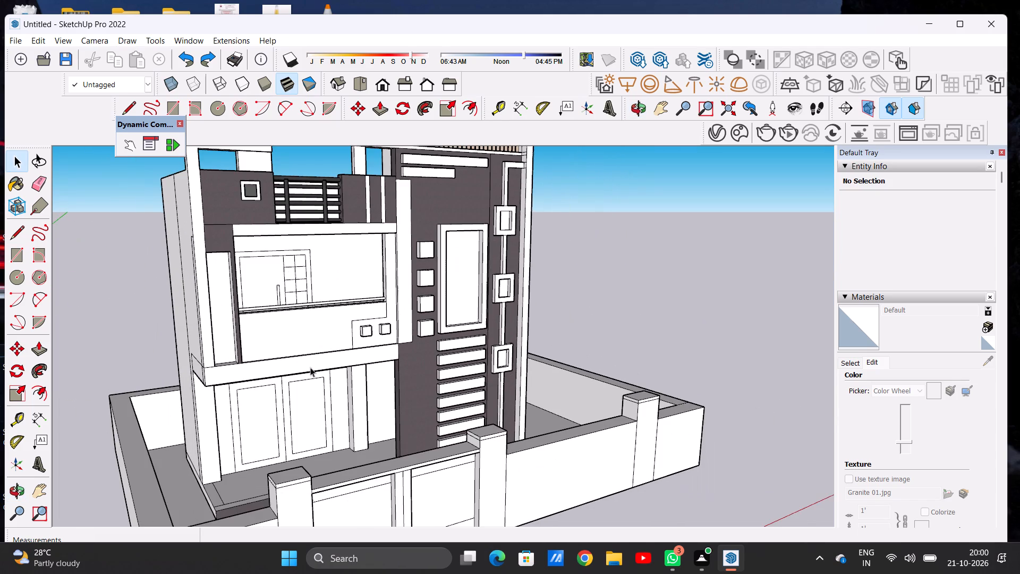
pyautogui.scroll(7, 247, 372)
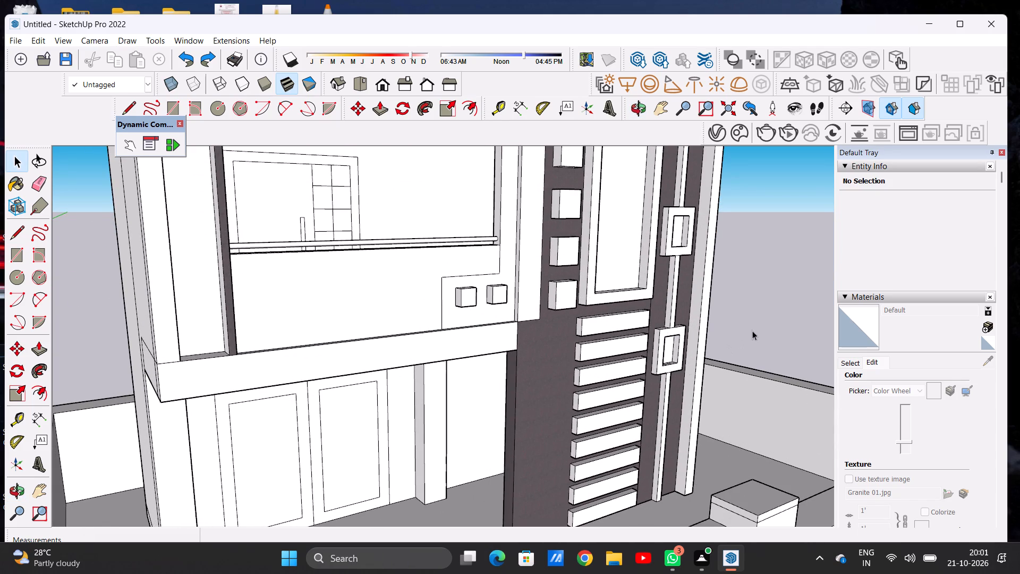
pyautogui.click(845, 363)
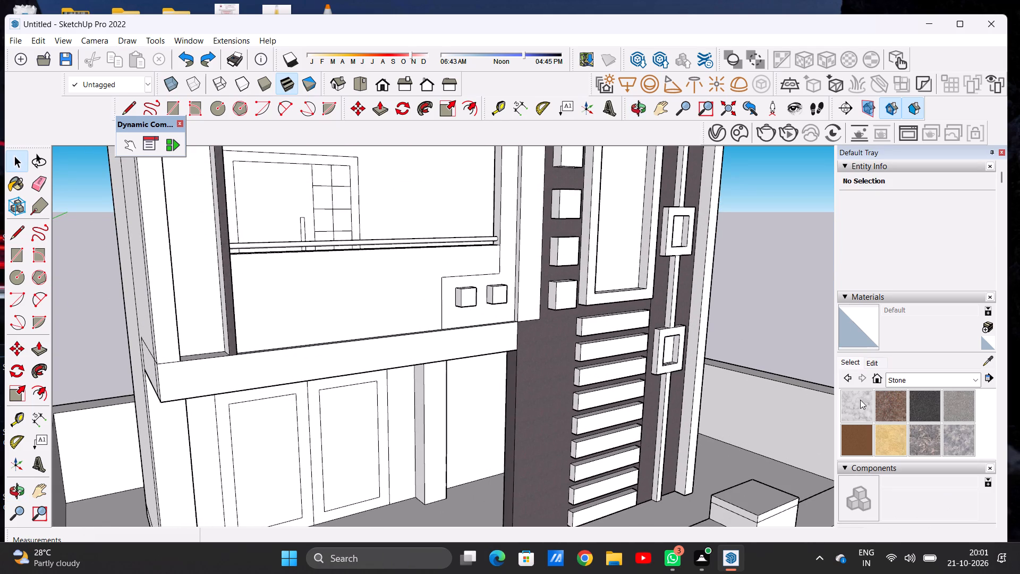
pyautogui.click(905, 382)
pyautogui.click(910, 511)
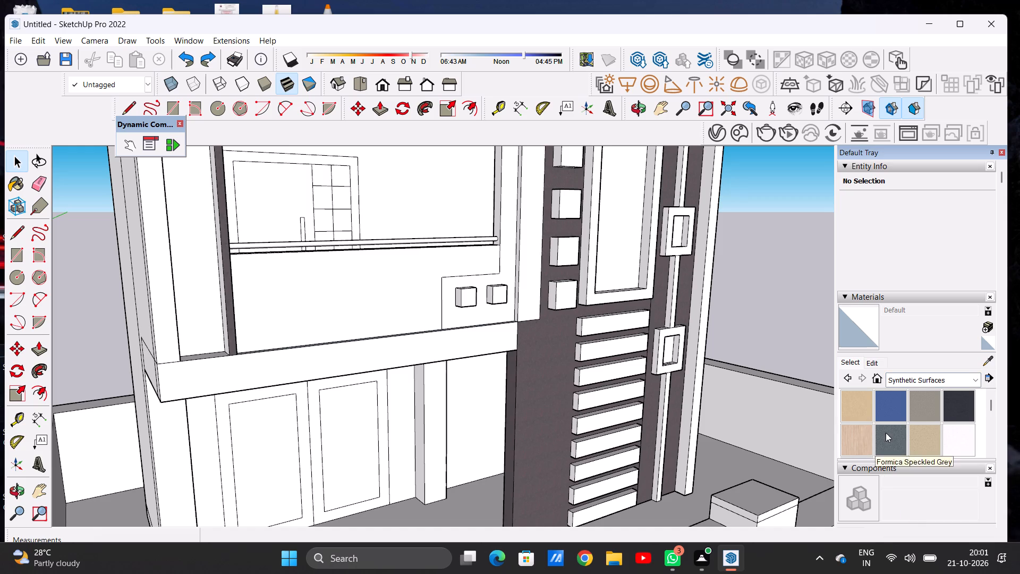
pyautogui.click(885, 404)
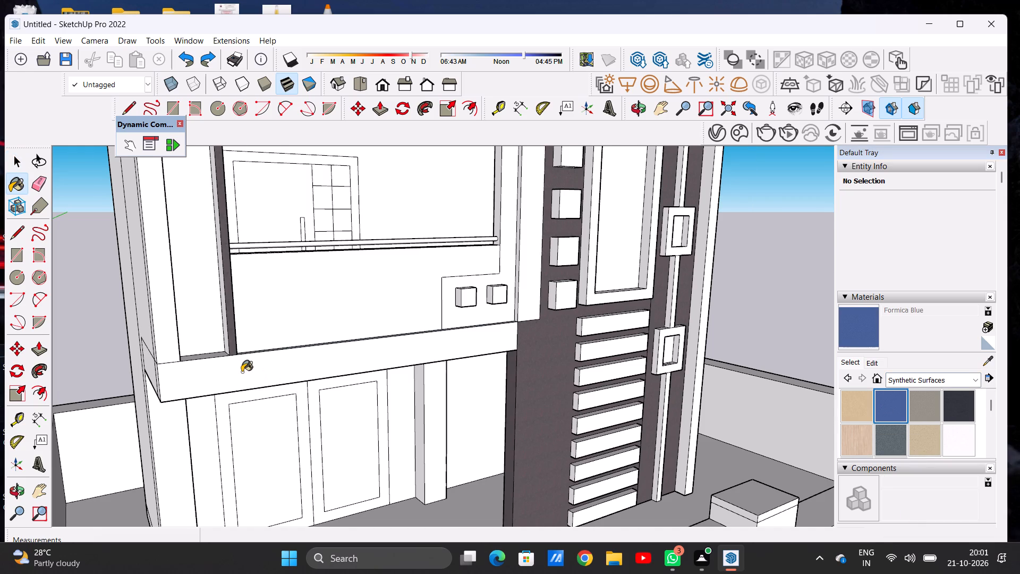
pyautogui.scroll(4, 242, 372)
pyautogui.click(242, 372)
pyautogui.scroll(12, 242, 372)
pyautogui.scroll(-17, 242, 372)
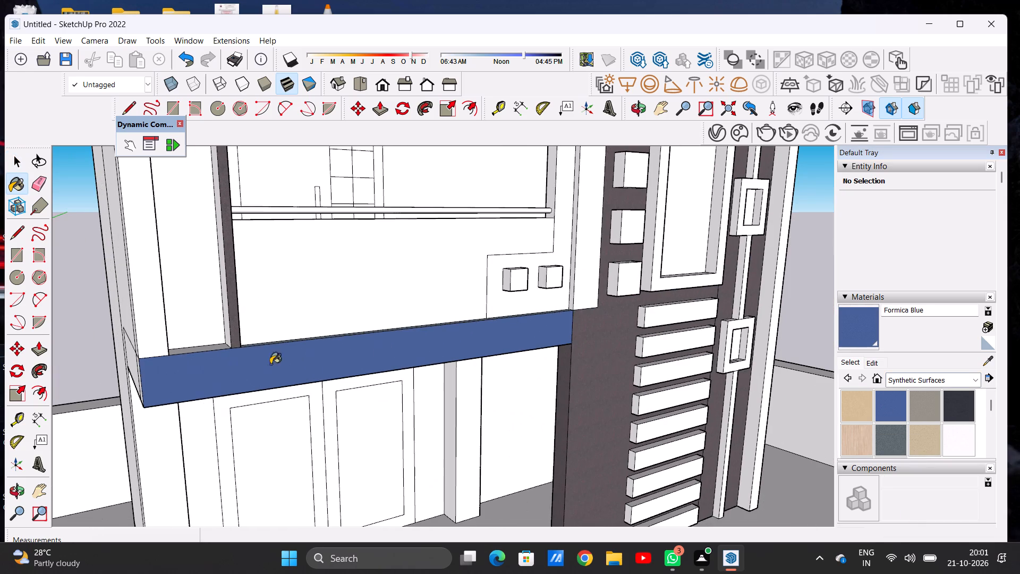
# Darken the colour of the Formica Blue material to a deep navy blue.
pyautogui.click(868, 367)
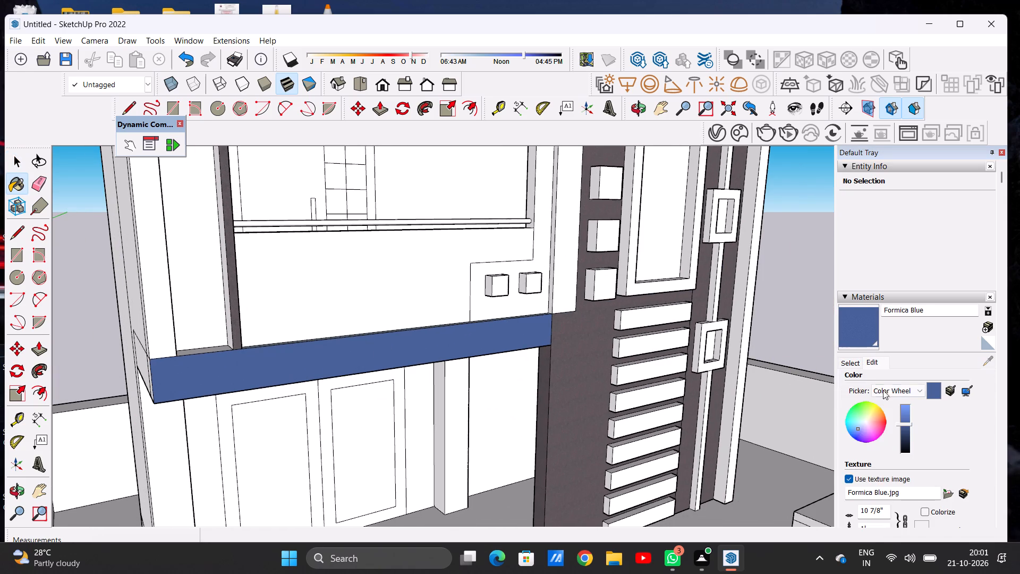
pyautogui.click(904, 437)
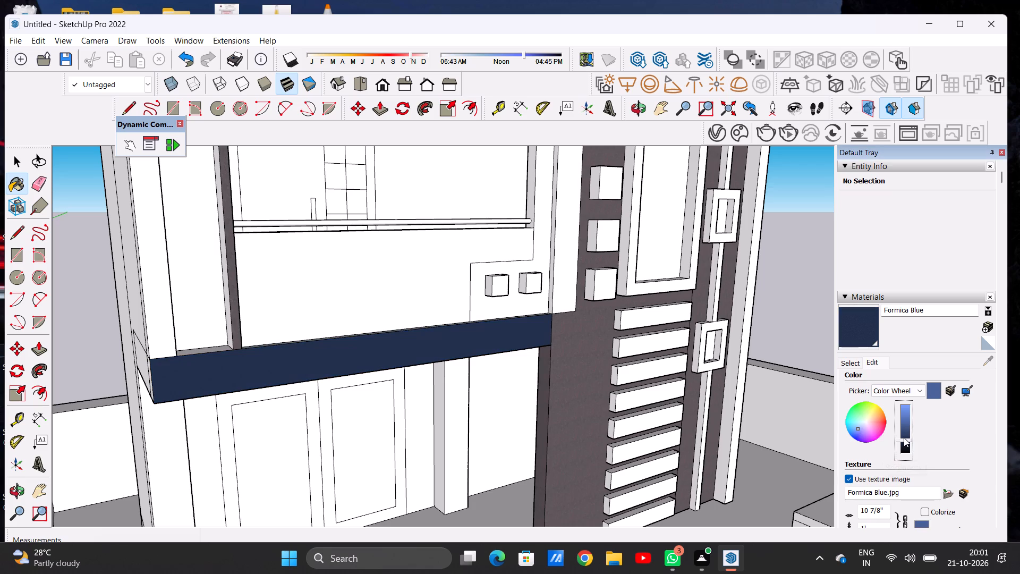
# Examine the navy finish and its surface texture on the balcony frame's bottom band from close up and farther away.
pyautogui.scroll(16, 180, 359)
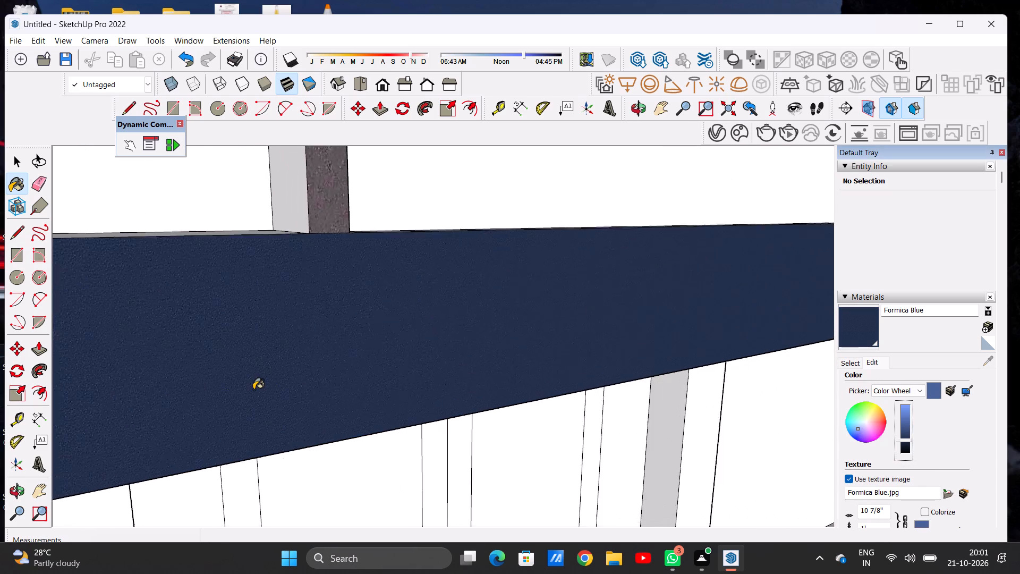
pyautogui.scroll(2, 253, 390)
pyautogui.scroll(-13, 184, 365)
pyautogui.scroll(1, 257, 327)
pyautogui.scroll(-6, 257, 327)
pyautogui.scroll(1, 410, 305)
pyautogui.scroll(-8, 414, 305)
pyautogui.moveTo(524, 273); pyautogui.dragTo(371, 270, button='middle')
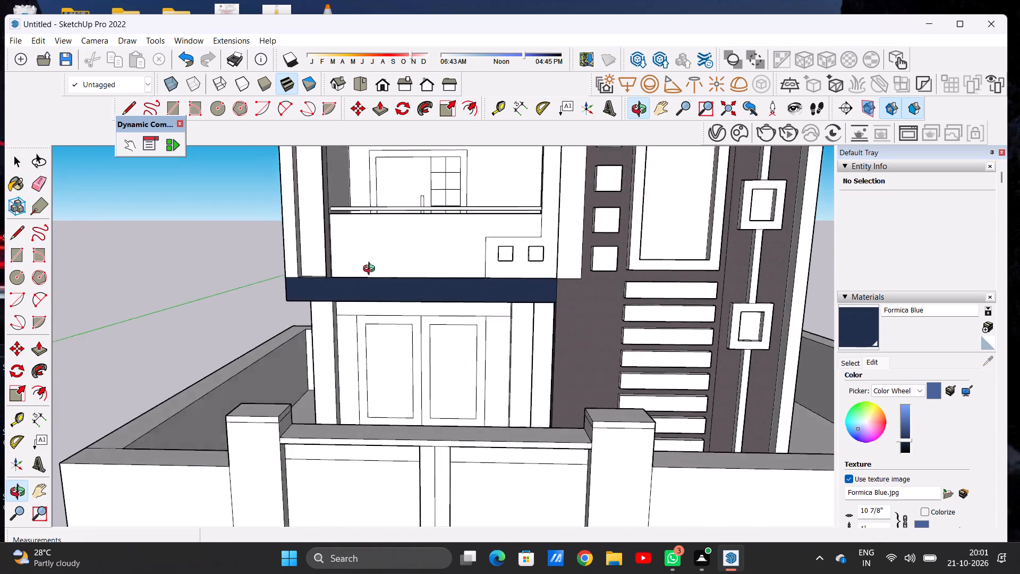
pyautogui.moveTo(371, 270); pyautogui.dragTo(463, 277, button='middle')
pyautogui.scroll(5, 459, 291)
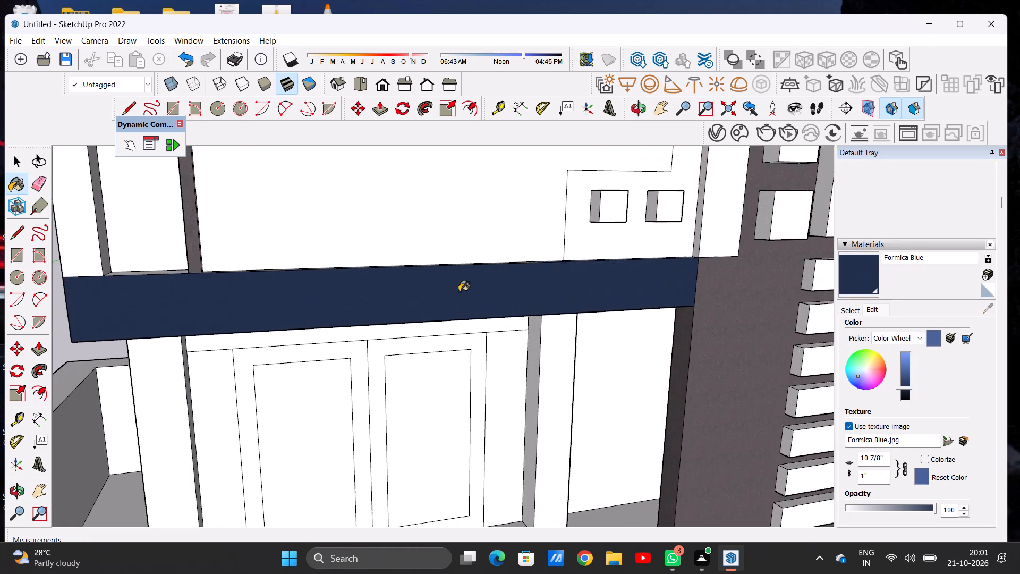
pyautogui.scroll(10, 459, 292)
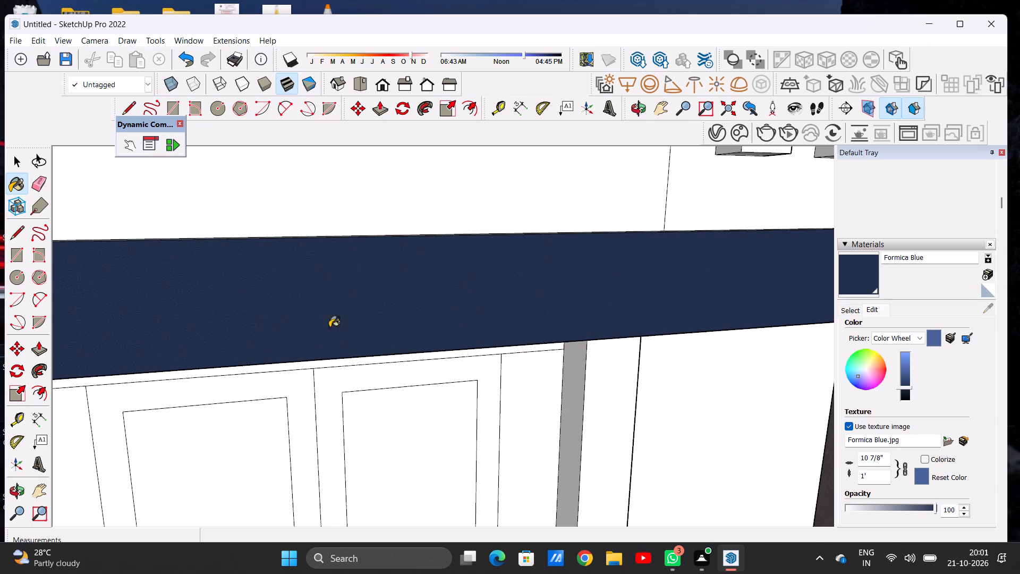
pyautogui.scroll(-16, 285, 301)
pyautogui.scroll(20, 277, 298)
pyautogui.scroll(2, 277, 298)
pyautogui.scroll(-1, 324, 339)
pyautogui.scroll(5, 324, 339)
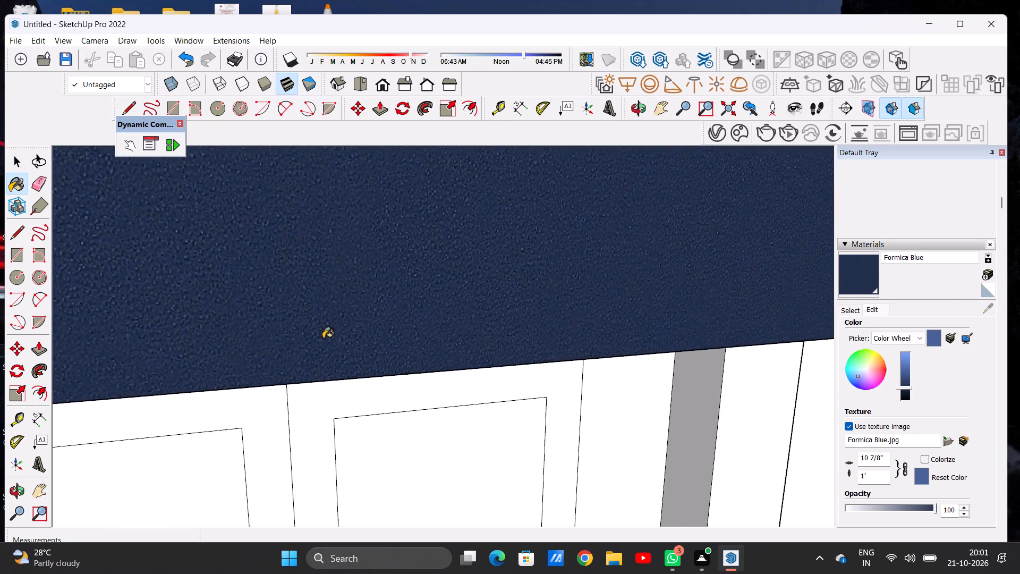
pyautogui.scroll(16, 323, 339)
pyautogui.scroll(-18, 323, 339)
pyautogui.scroll(1, 321, 286)
pyautogui.scroll(-1, 321, 286)
pyautogui.scroll(1, 321, 286)
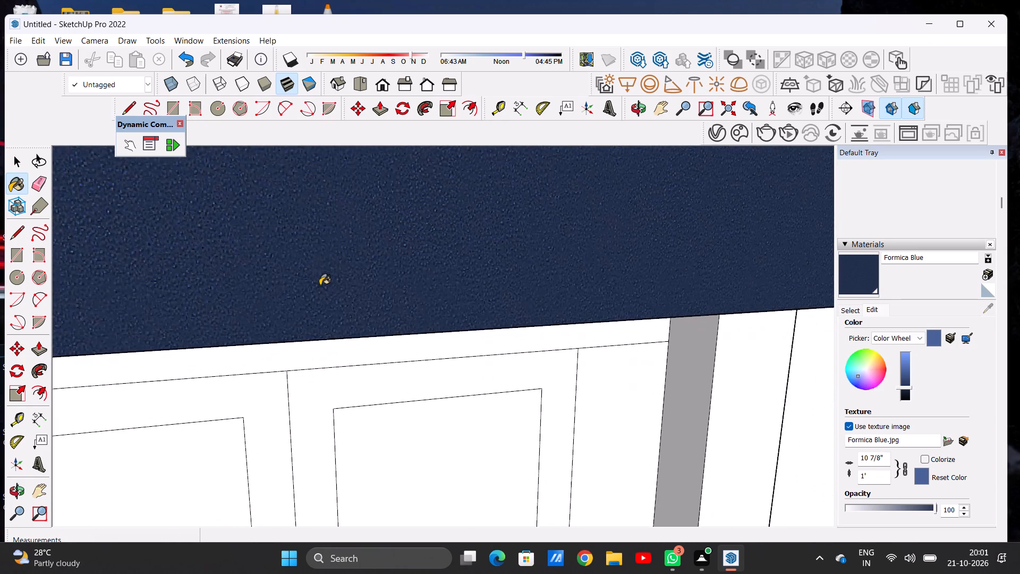
pyautogui.scroll(-3, 320, 285)
pyautogui.scroll(1, 320, 285)
pyautogui.scroll(-6, 320, 285)
pyautogui.scroll(1, 320, 285)
pyautogui.scroll(-7, 320, 286)
pyautogui.scroll(1, 323, 306)
pyautogui.scroll(-17, 327, 321)
pyautogui.scroll(7, 332, 319)
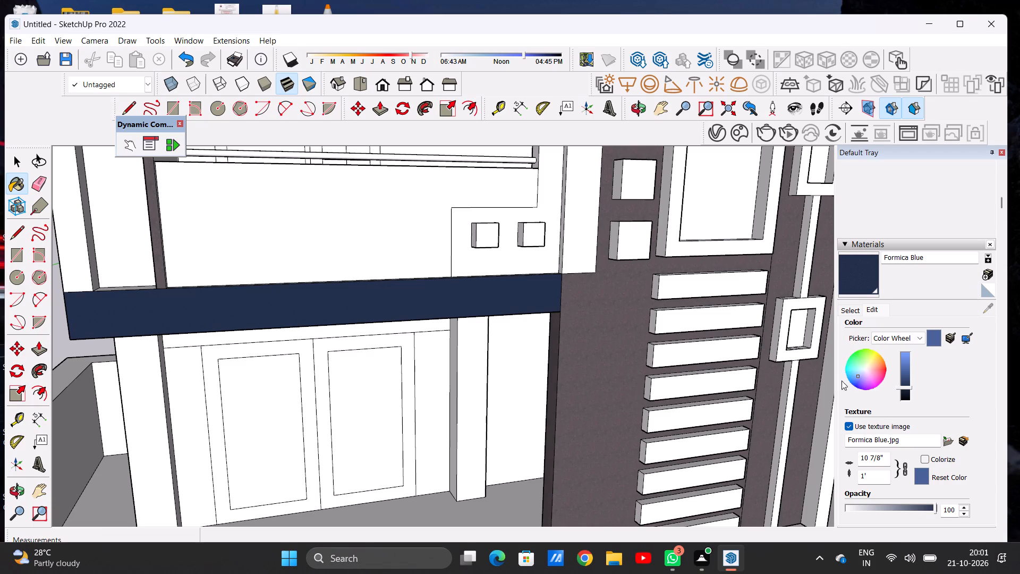
# Set the opacity of the Formica Blue material on the balcony frame's bottom band to 78.
pyautogui.scroll(-2, 888, 400)
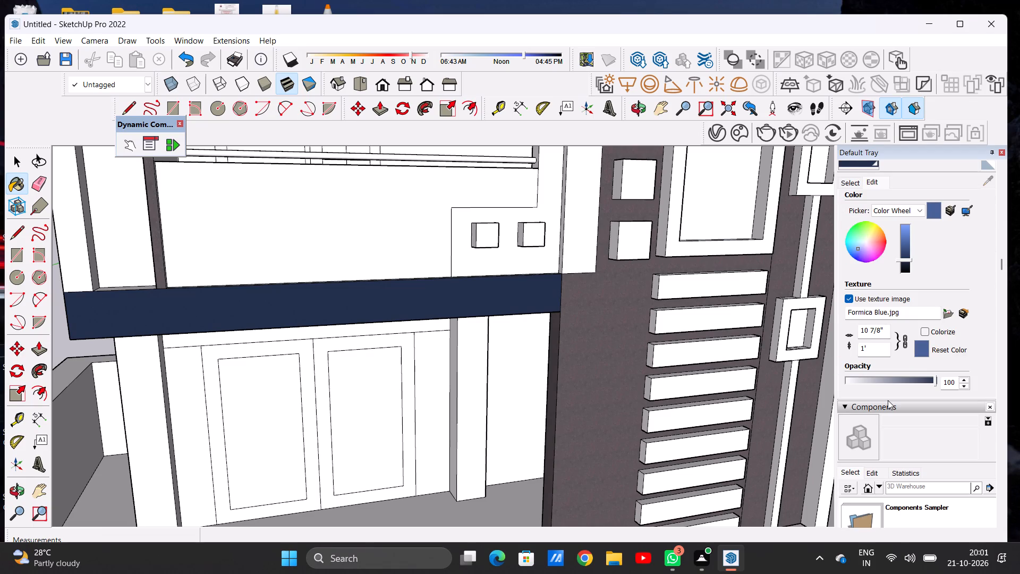
pyautogui.click(915, 378)
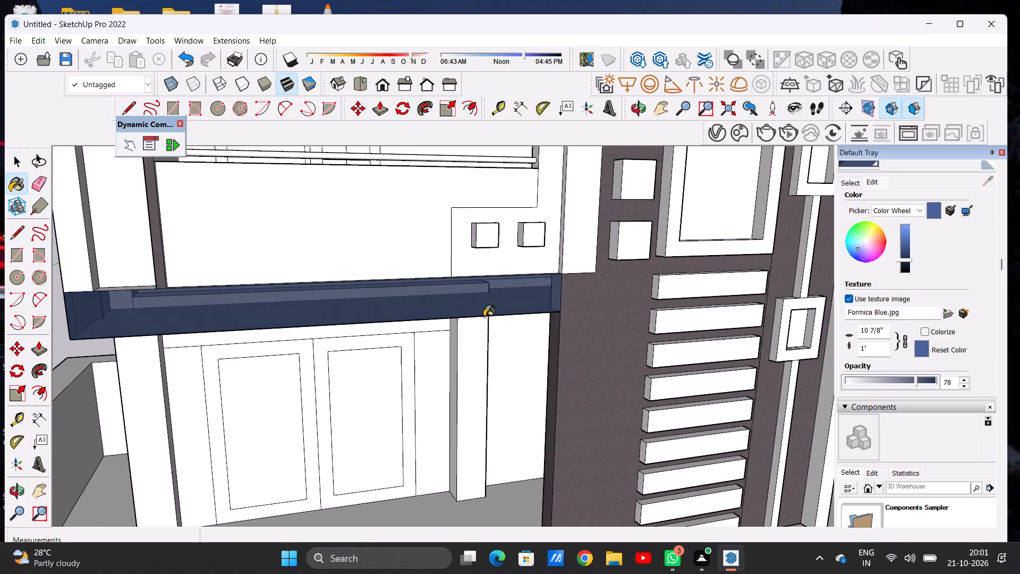
pyautogui.scroll(16, 476, 303)
pyautogui.scroll(-2, 475, 303)
pyautogui.scroll(1, 475, 303)
pyautogui.scroll(-3, 475, 303)
pyautogui.scroll(-9, 532, 269)
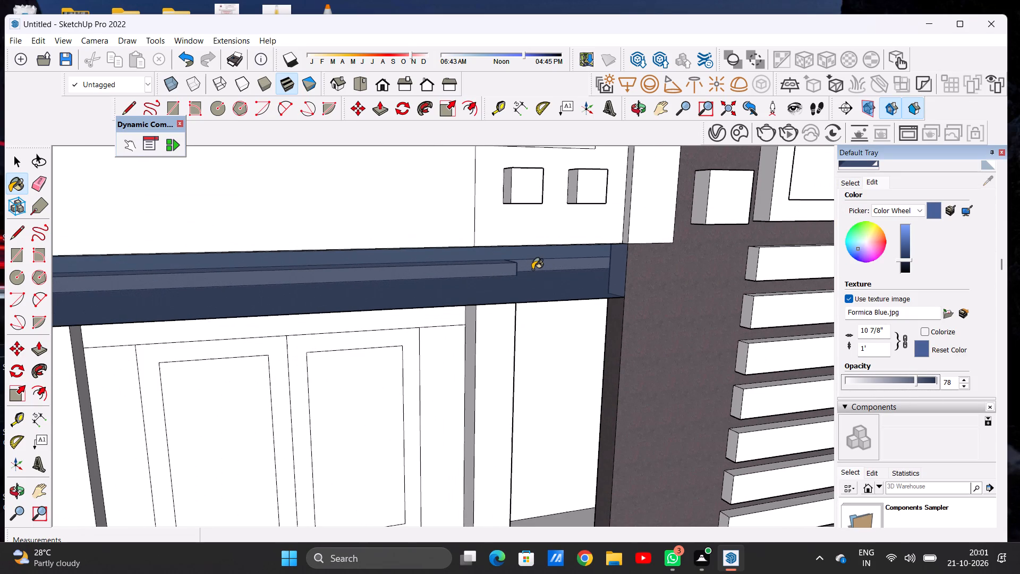
# Undo the opacity and colour edits and the Formica Blue paint on the balcony frame's bottom band.
pyautogui.hotkey('ctrl', 'z')
pyautogui.press('space')
pyautogui.scroll(-11, 473, 295)
pyautogui.scroll(1, 421, 287)
pyautogui.scroll(-3, 421, 288)
pyautogui.click(716, 275)
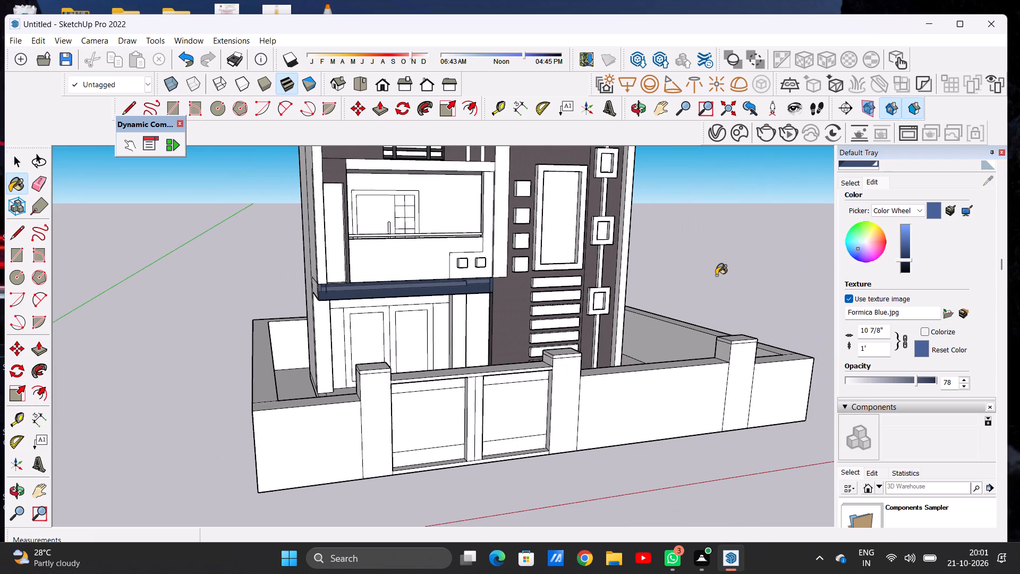
pyautogui.press('space')
pyautogui.hotkey('ctrl', 'z')
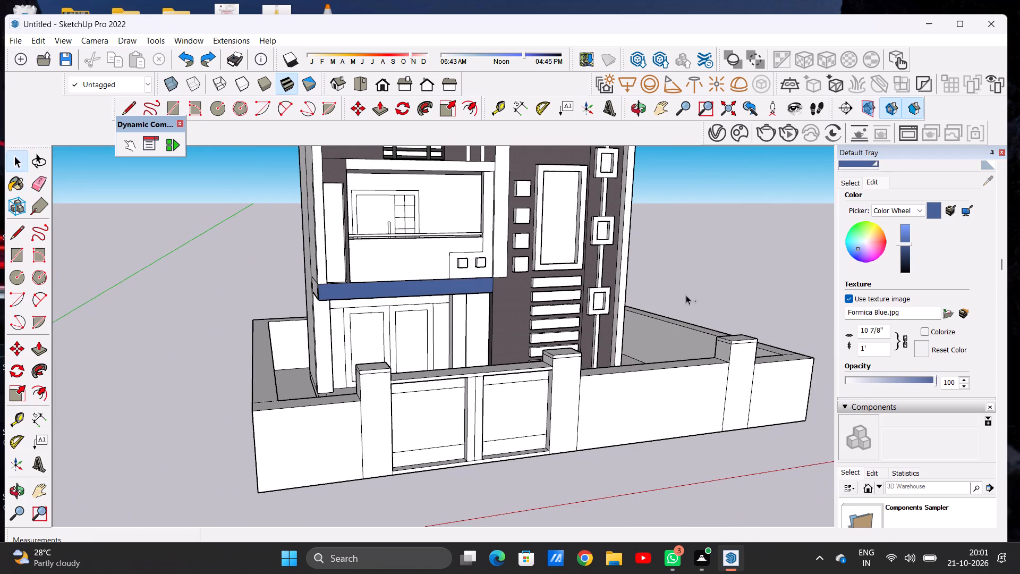
pyautogui.hotkey('ctrl', 'z')
pyautogui.press('space')
# Examine the house facade, including the balcony frame and ground-floor entrance, from several angles and distances.
pyautogui.scroll(-13, 375, 300)
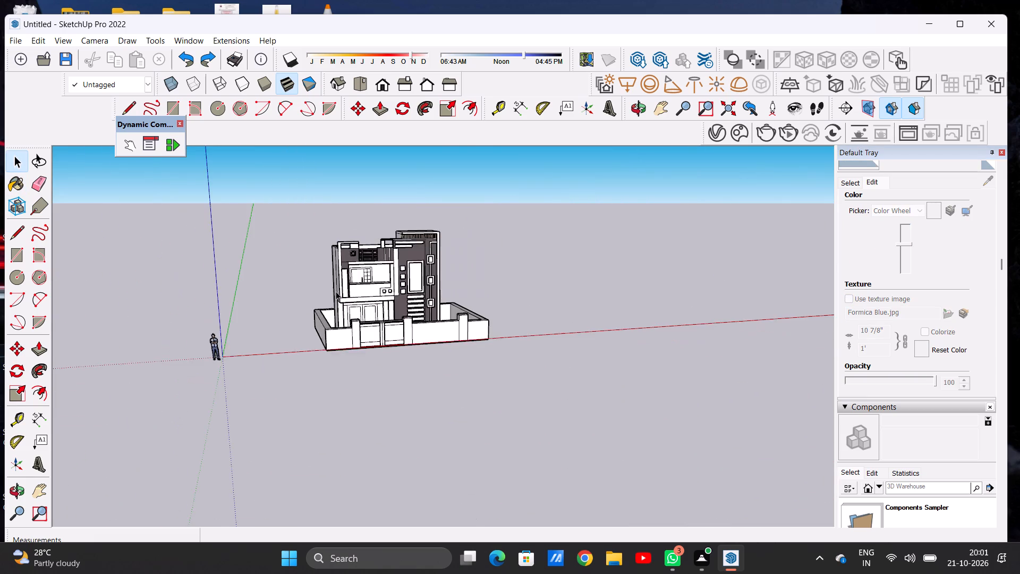
pyautogui.scroll(8, 343, 280)
pyautogui.moveTo(453, 294); pyautogui.dragTo(357, 286, button='middle')
pyautogui.scroll(-7, 346, 285)
pyautogui.scroll(2, 375, 272)
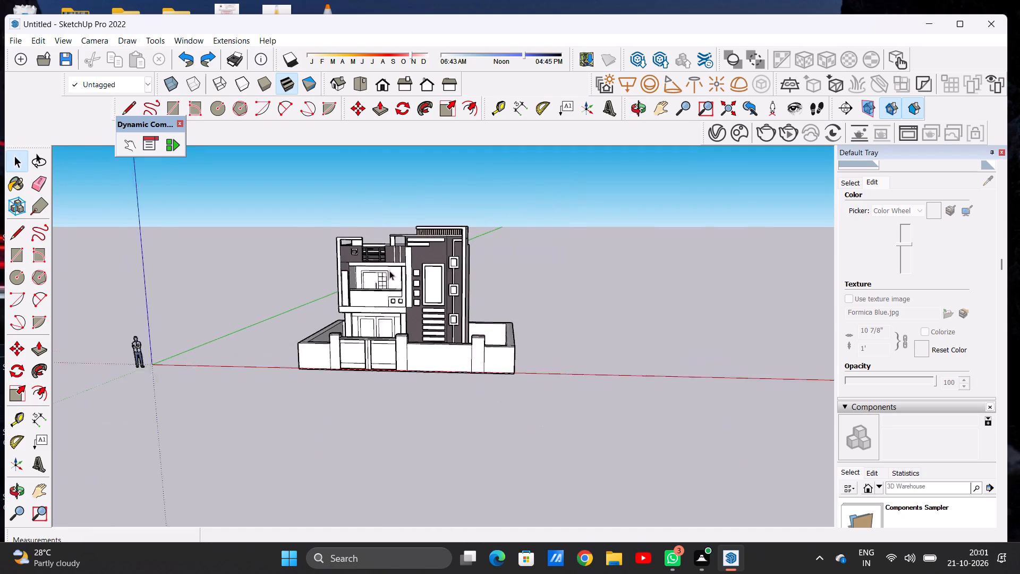
pyautogui.scroll(4, 389, 271)
pyautogui.moveTo(544, 313); pyautogui.dragTo(563, 341, button='middle')
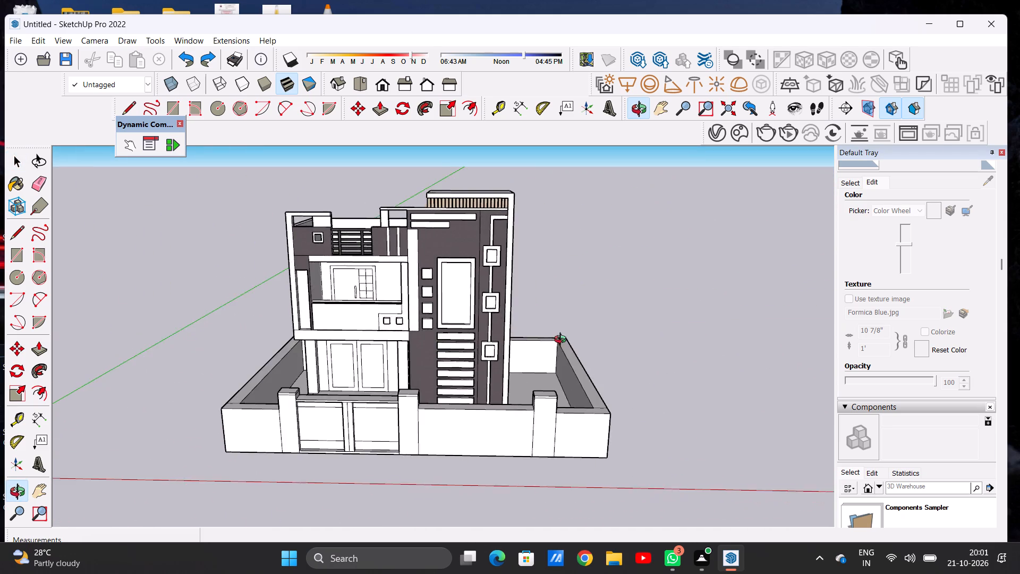
pyautogui.moveTo(563, 341); pyautogui.dragTo(598, 339, button='middle')
pyautogui.scroll(5, 160, 334)
pyautogui.scroll(-8, 275, 327)
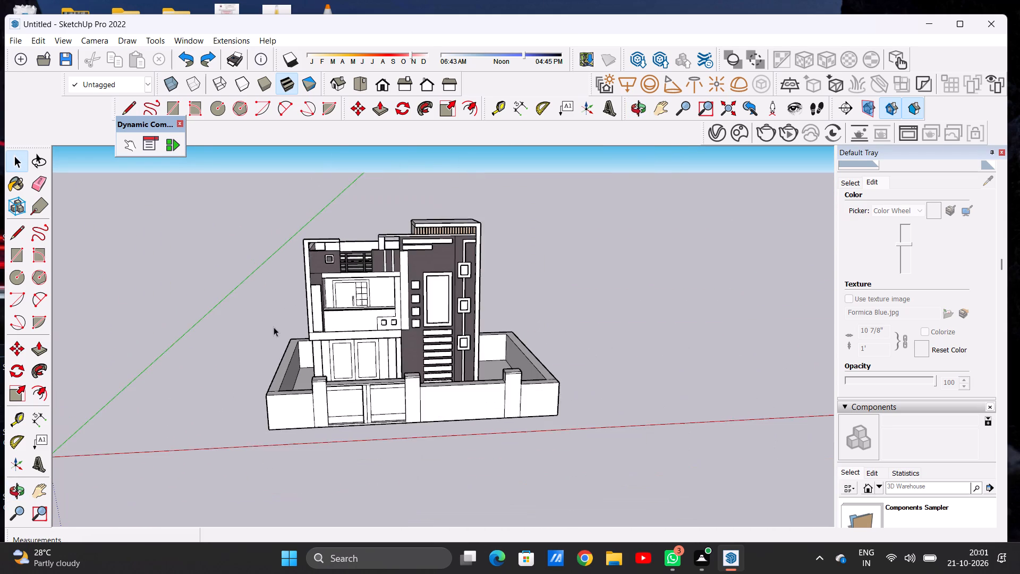
pyautogui.scroll(13, 337, 333)
pyautogui.moveTo(350, 369); pyautogui.dragTo(327, 313, button='middle')
pyautogui.scroll(1, 350, 369)
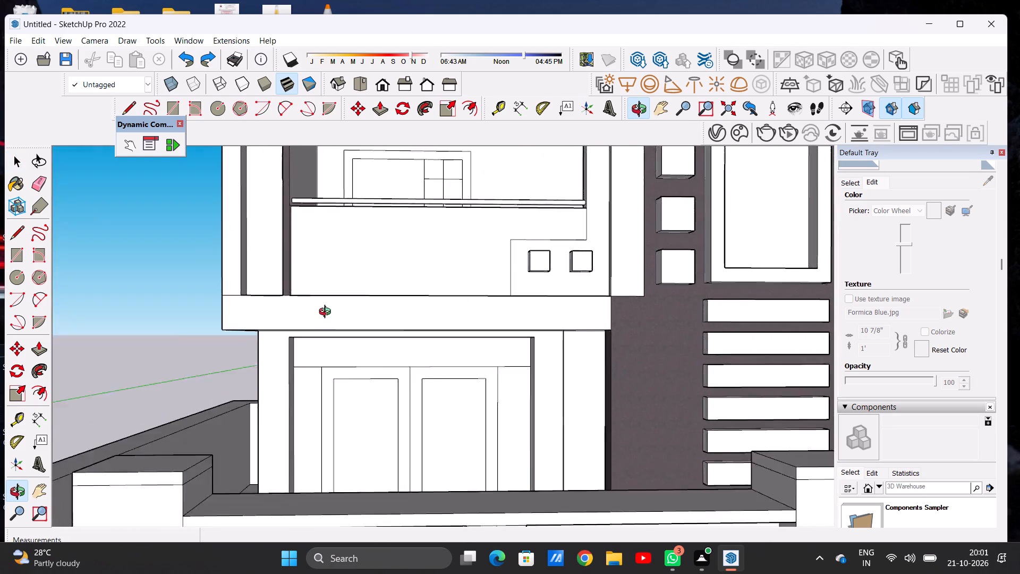
pyautogui.moveTo(327, 313); pyautogui.dragTo(320, 374, button='middle')
pyautogui.scroll(-12, 330, 360)
pyautogui.scroll(6, 439, 370)
pyautogui.moveTo(540, 335); pyautogui.dragTo(303, 351, button='middle')
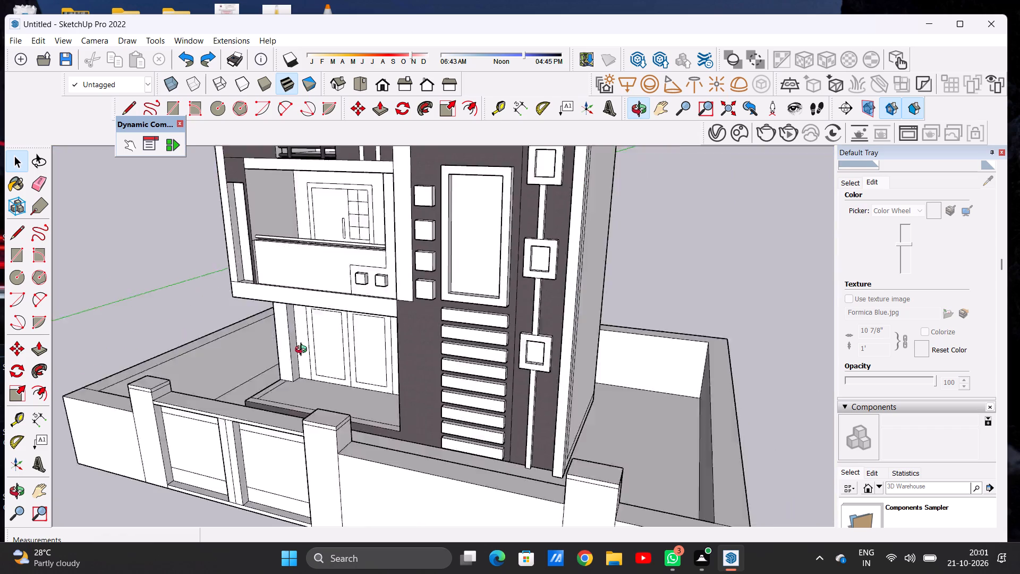
pyautogui.moveTo(303, 351); pyautogui.dragTo(547, 353, button='middle')
pyautogui.scroll(-5, 547, 353)
pyautogui.moveTo(367, 360); pyautogui.dragTo(393, 359, button='middle')
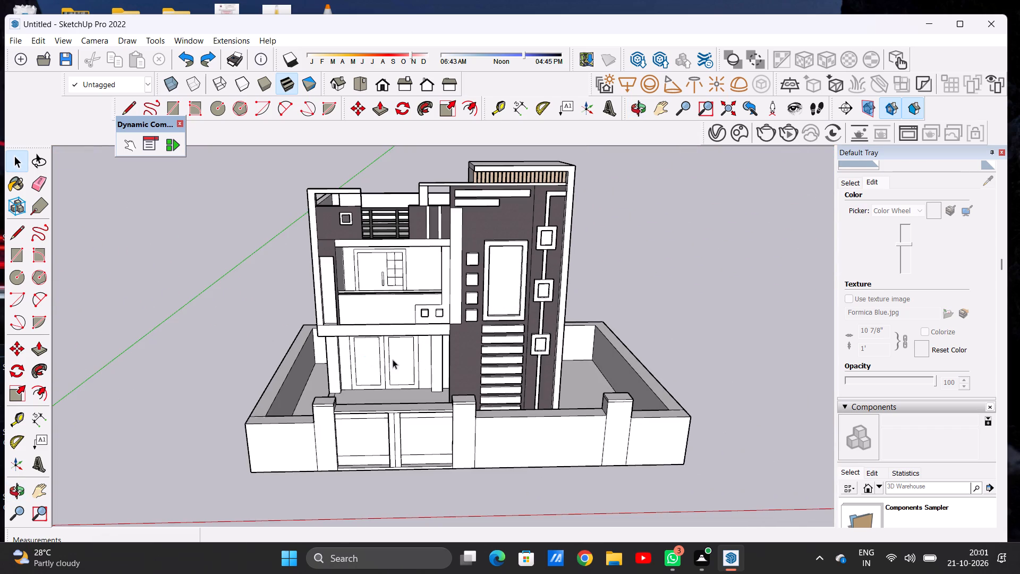
pyautogui.moveTo(393, 359); pyautogui.dragTo(349, 367, button='middle')
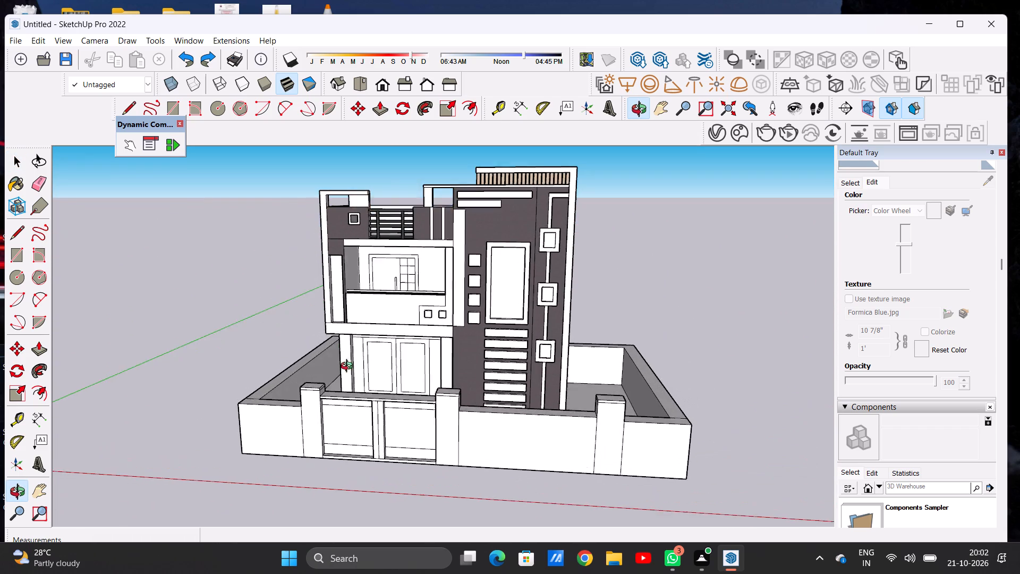
pyautogui.moveTo(349, 367); pyautogui.dragTo(350, 369, button='middle')
pyautogui.scroll(3, 472, 353)
pyautogui.scroll(-6, 472, 353)
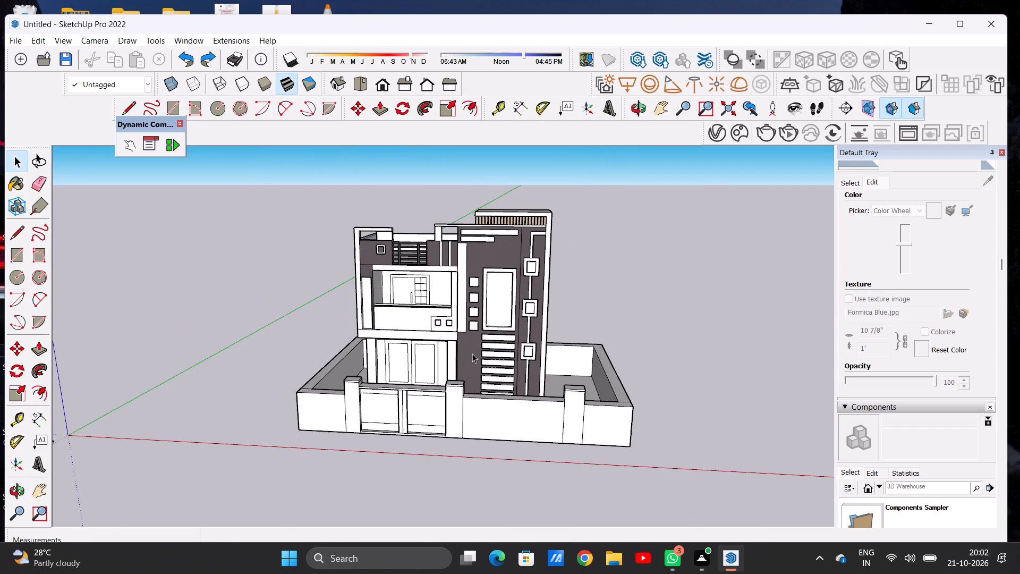
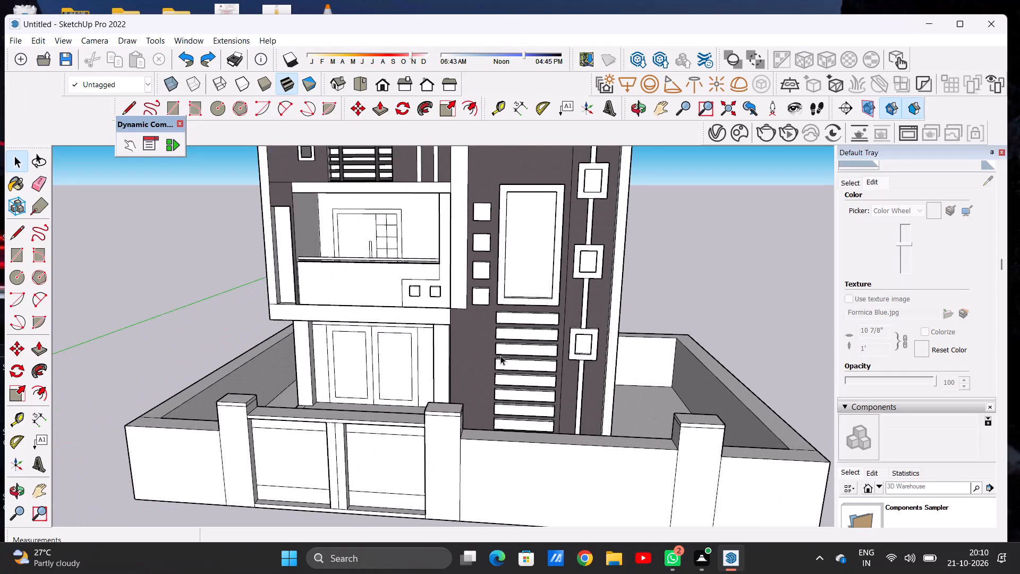
# Examine the unpainted balcony frame and its bottom band on the house facade from several angles and distances.
pyautogui.moveTo(420, 335); pyautogui.dragTo(477, 337, button='middle')
pyautogui.scroll(-5, 459, 358)
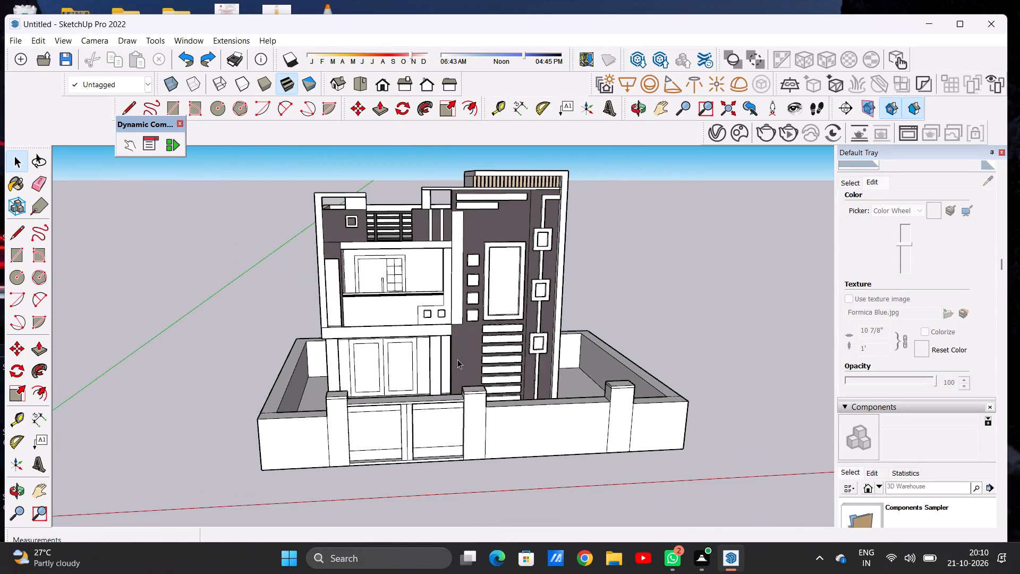
pyautogui.scroll(-3, 457, 359)
pyautogui.scroll(6, 457, 286)
pyautogui.moveTo(399, 365); pyautogui.dragTo(416, 332, button='middle')
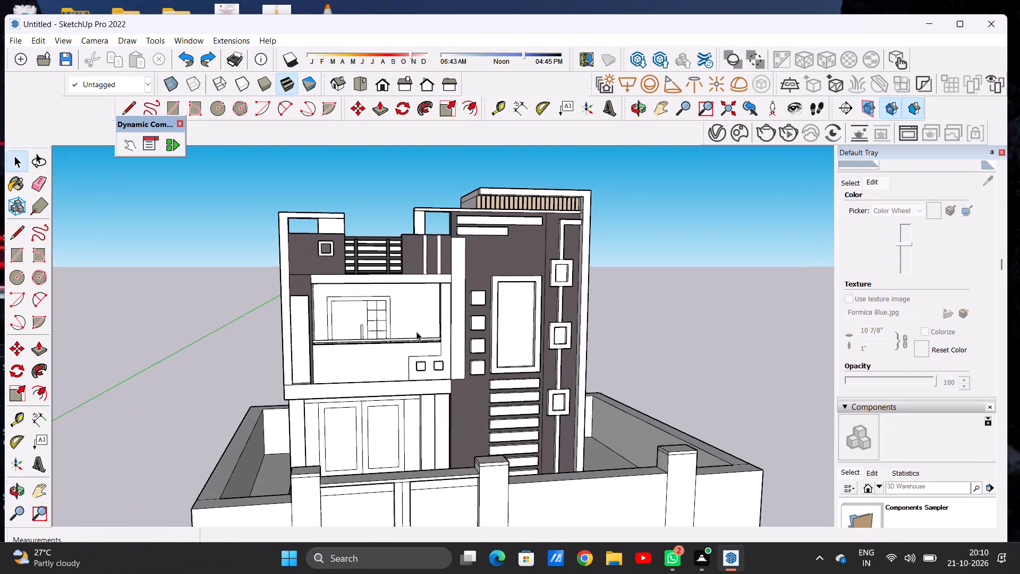
pyautogui.scroll(7, 329, 384)
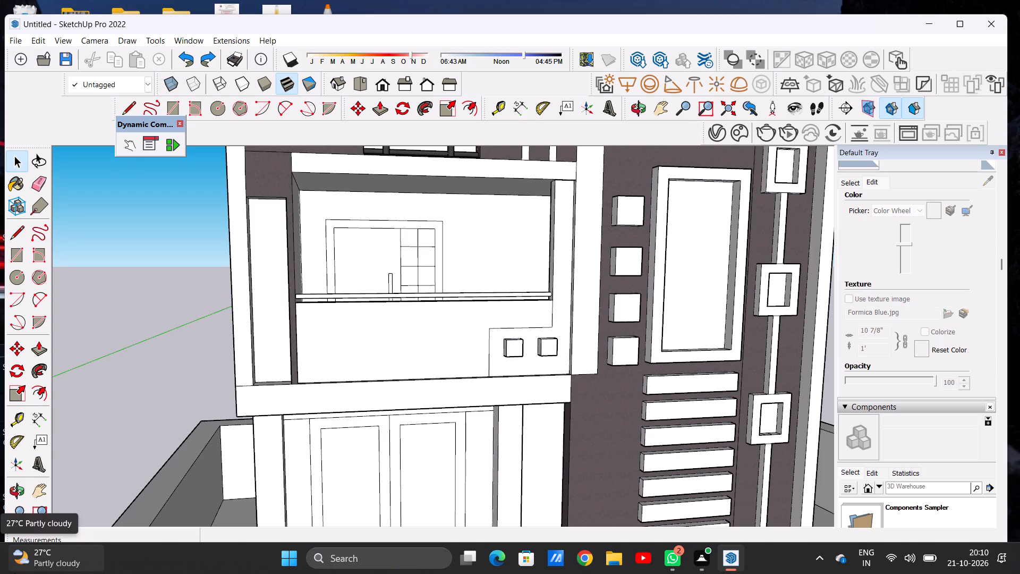
pyautogui.scroll(-4, 176, 403)
pyautogui.scroll(1, 179, 401)
pyautogui.scroll(-12, 179, 401)
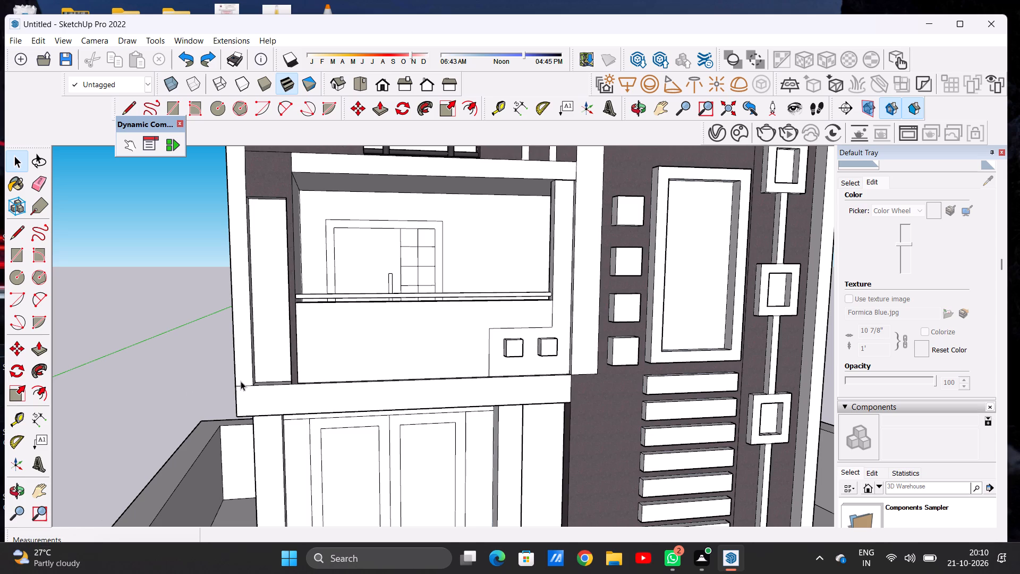
pyautogui.scroll(-16, 241, 381)
pyautogui.scroll(4, 359, 369)
pyautogui.scroll(6, 249, 390)
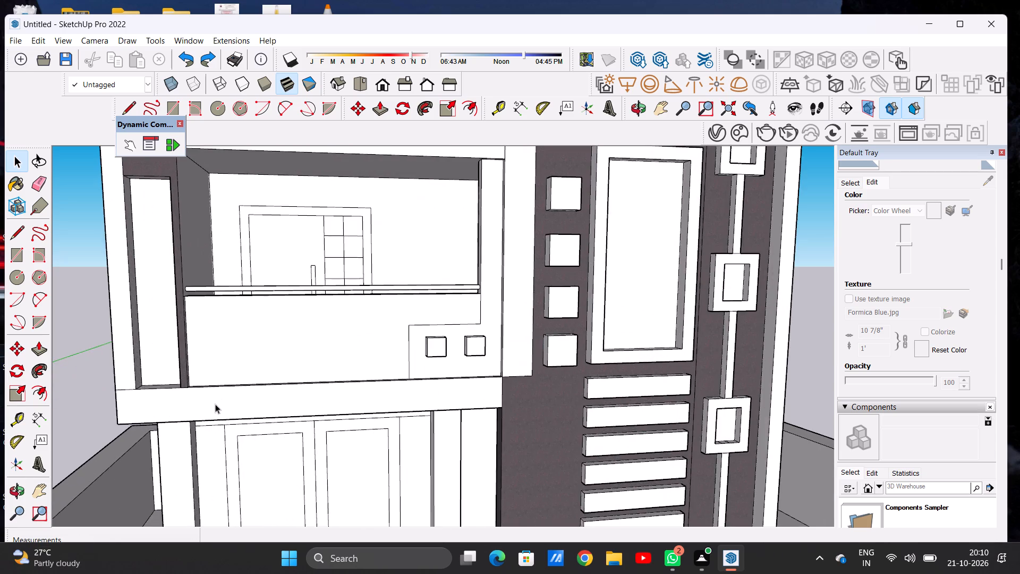
pyautogui.moveTo(215, 404); pyautogui.dragTo(329, 387, button='middle')
pyautogui.scroll(-5, 329, 384)
pyautogui.scroll(5, 229, 399)
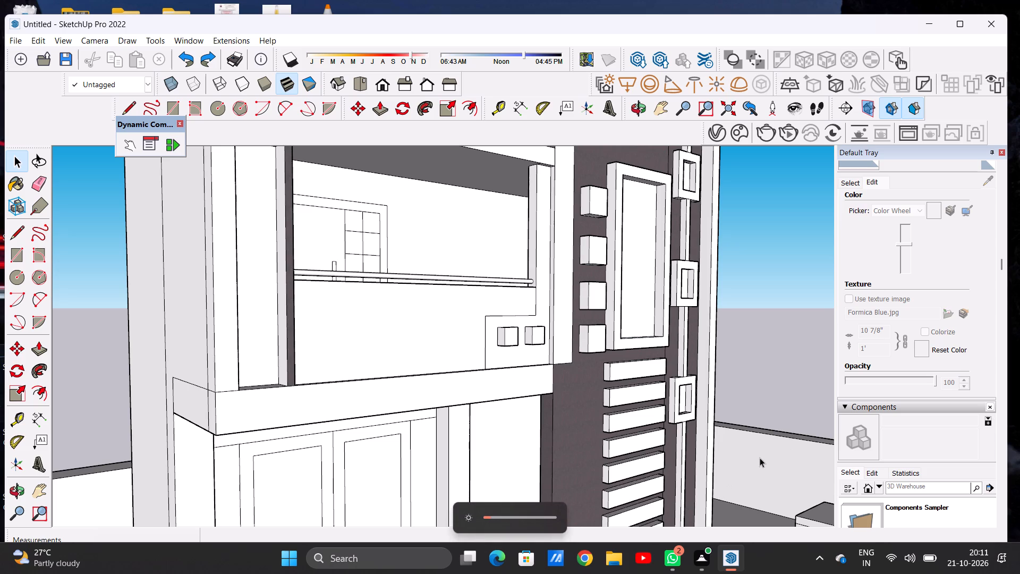
pyautogui.scroll(-7, 312, 385)
pyautogui.scroll(-20, 265, 382)
pyautogui.scroll(-6, 265, 382)
pyautogui.scroll(7, 275, 399)
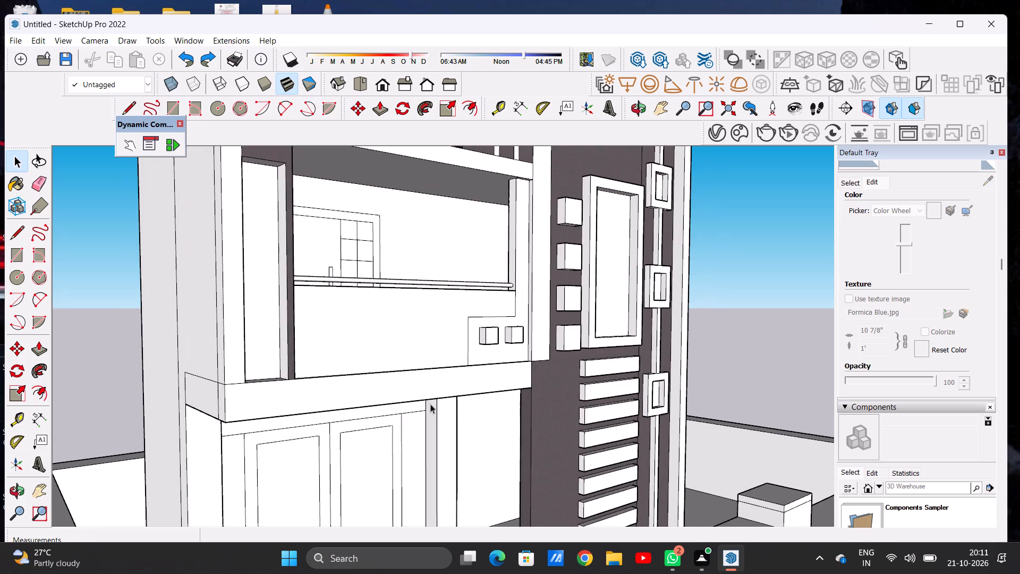
# Return to the material library and examine the balcony frame's bottom band and its side end, close up and against the whole house.
pyautogui.click(851, 182)
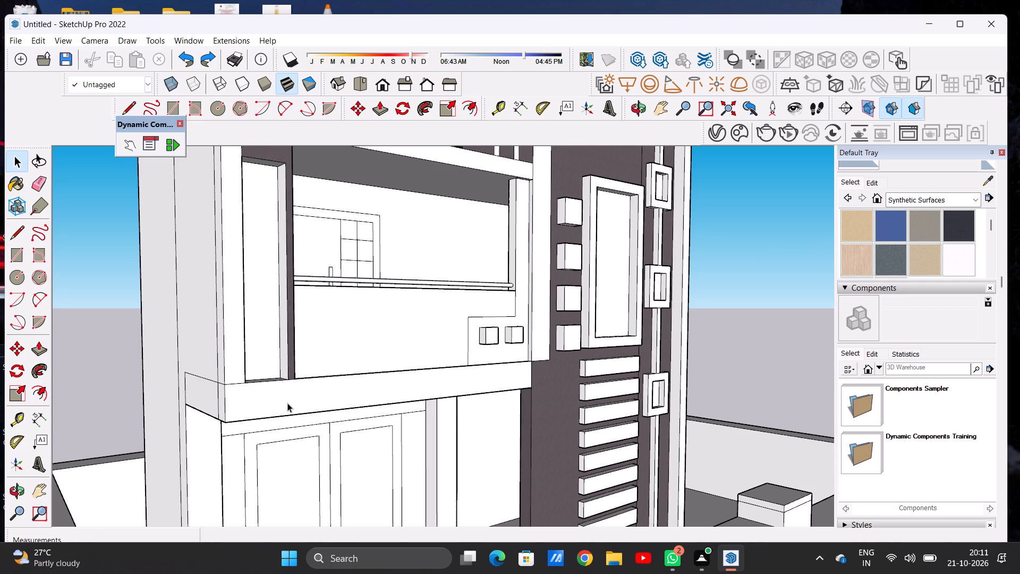
pyautogui.scroll(6, 285, 407)
pyautogui.scroll(-1, 285, 407)
pyautogui.scroll(1, 285, 407)
pyautogui.scroll(-1, 285, 407)
pyautogui.scroll(5, 285, 407)
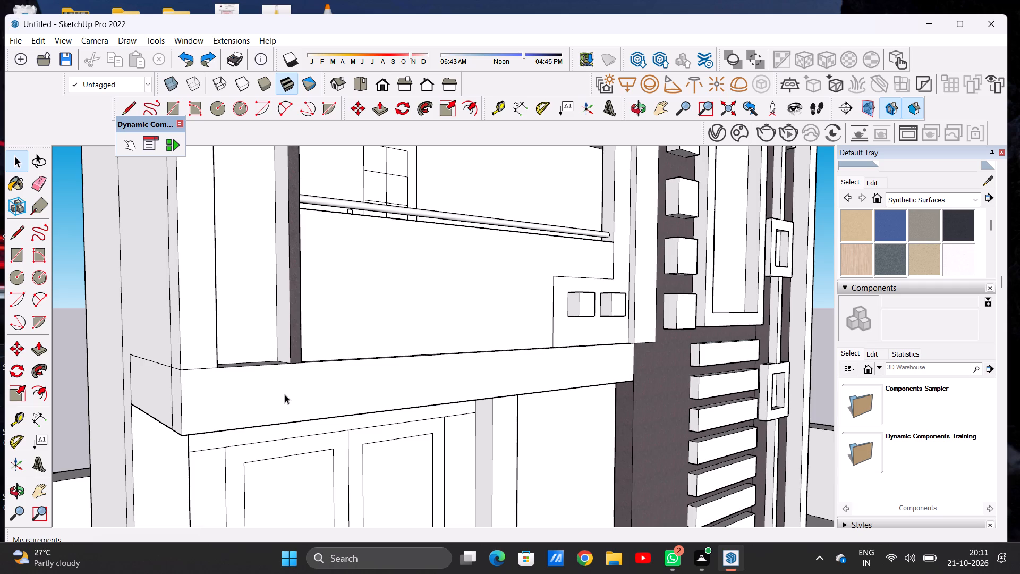
pyautogui.scroll(-19, 279, 376)
pyautogui.scroll(6, 271, 387)
pyautogui.scroll(-4, 326, 365)
pyautogui.moveTo(299, 383); pyautogui.dragTo(309, 392, button='middle')
pyautogui.scroll(2, 278, 385)
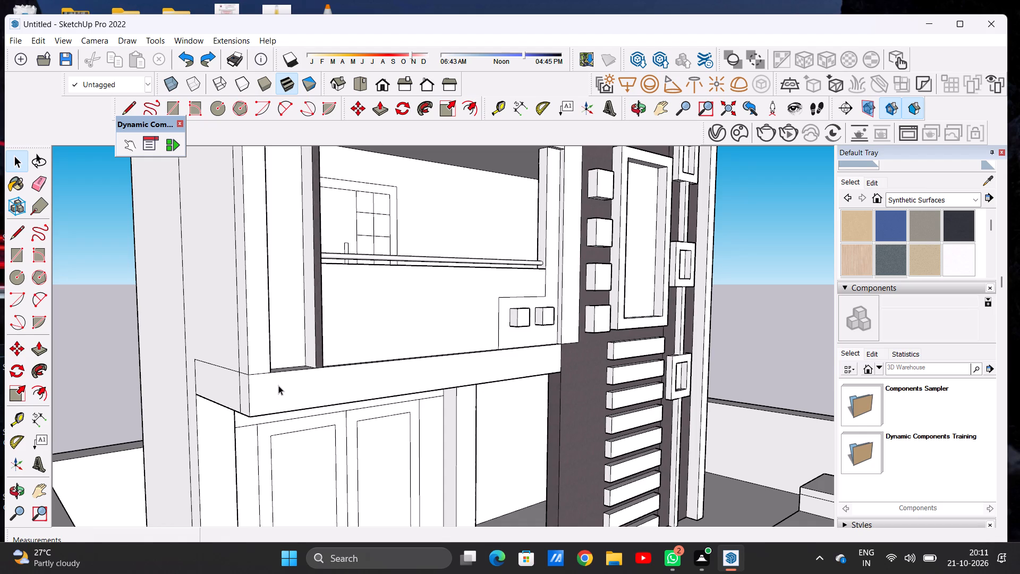
pyautogui.scroll(-7, 267, 363)
pyautogui.scroll(-20, 260, 359)
pyautogui.scroll(-3, 260, 359)
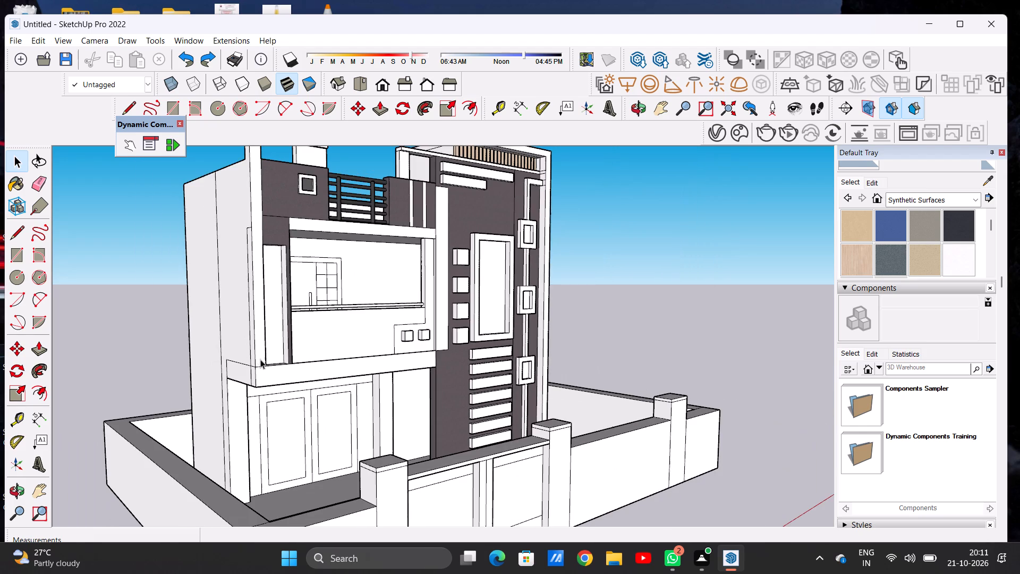
pyautogui.scroll(6, 275, 292)
pyautogui.scroll(-8, 277, 329)
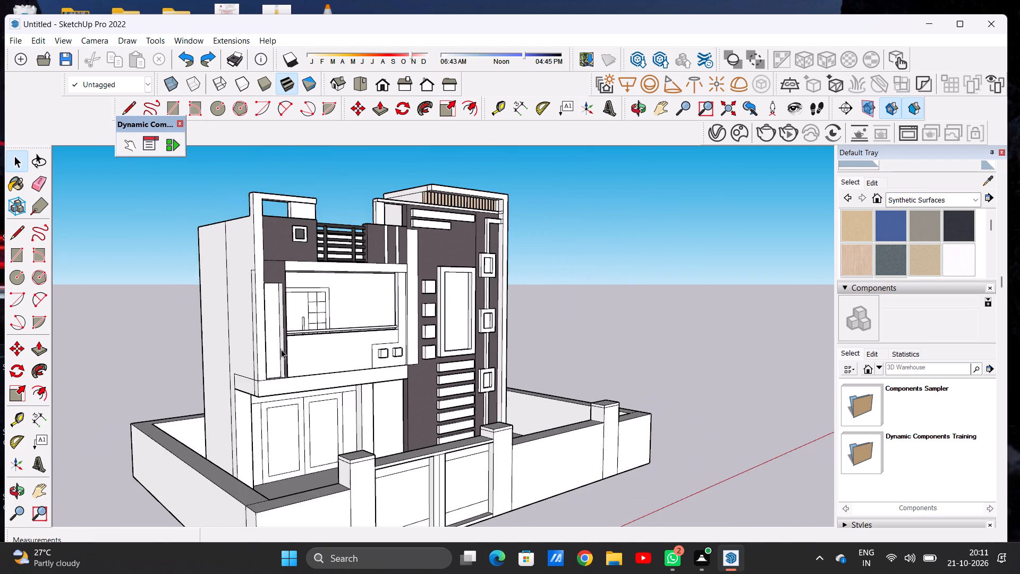
pyautogui.middleClick(279, 350)
pyautogui.scroll(8, 273, 370)
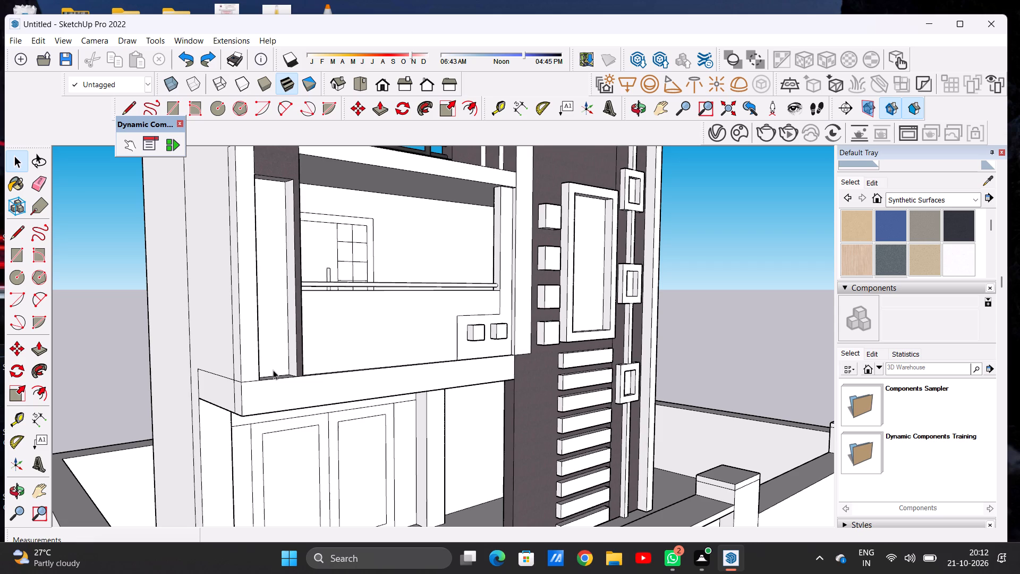
# Paint the front face of the balcony frame's bottom band with Granite Dark Gray from the Stone collection.
pyautogui.click(894, 197)
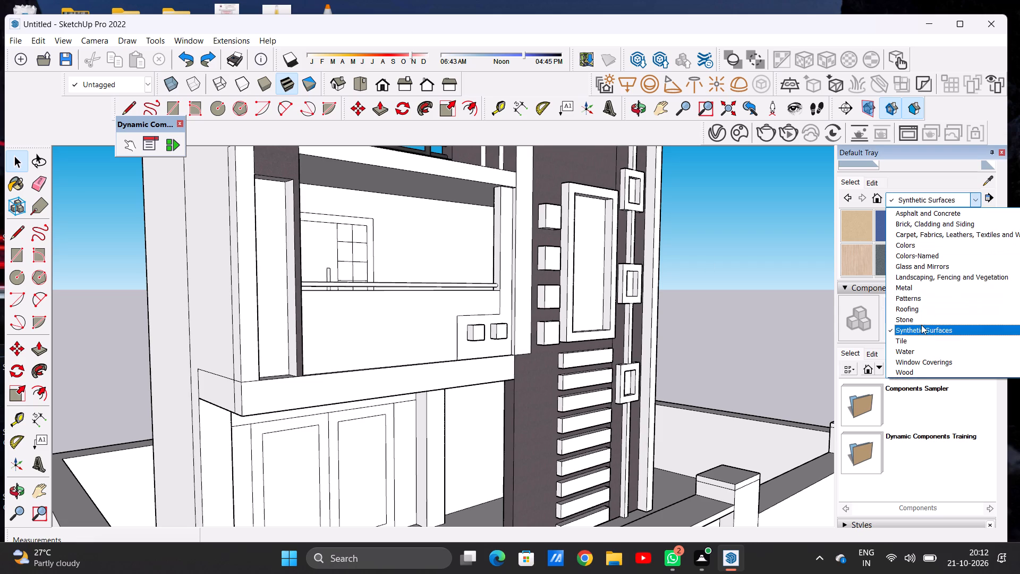
pyautogui.click(921, 322)
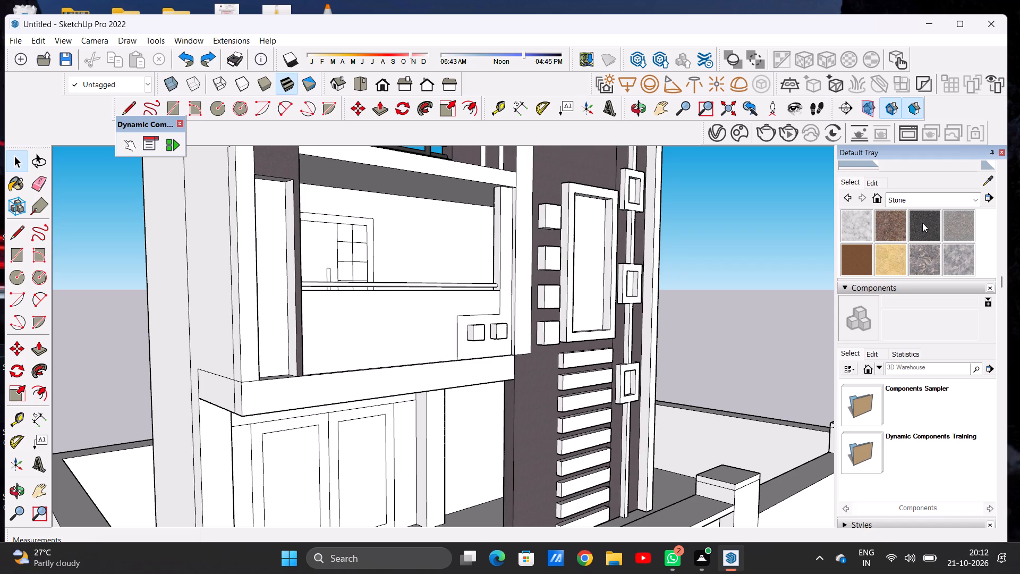
pyautogui.click(922, 223)
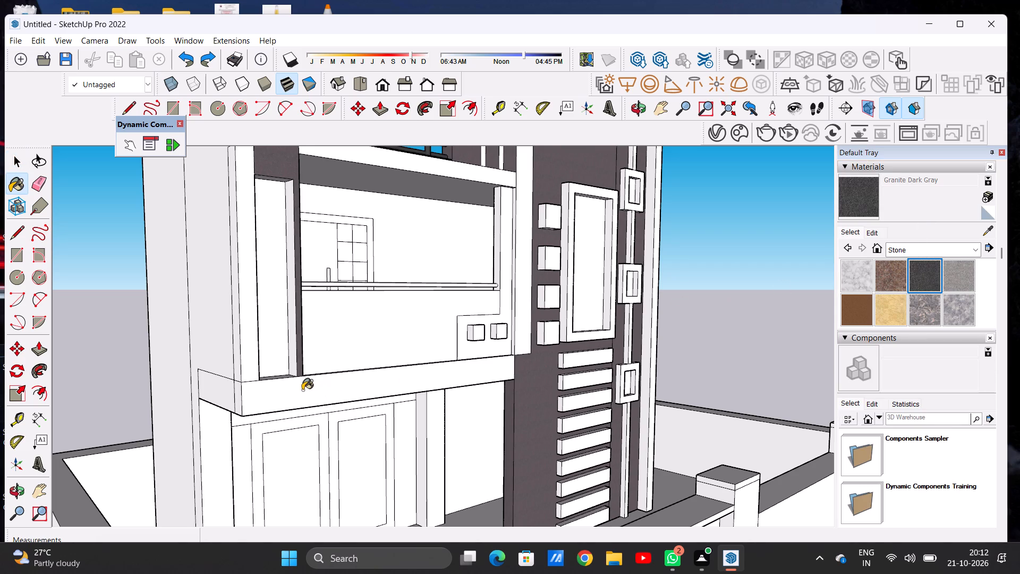
pyautogui.click(302, 390)
# Recolour the Granite Dark Gray material to a dark blue and raise its brightness slightly.
pyautogui.scroll(8, 301, 389)
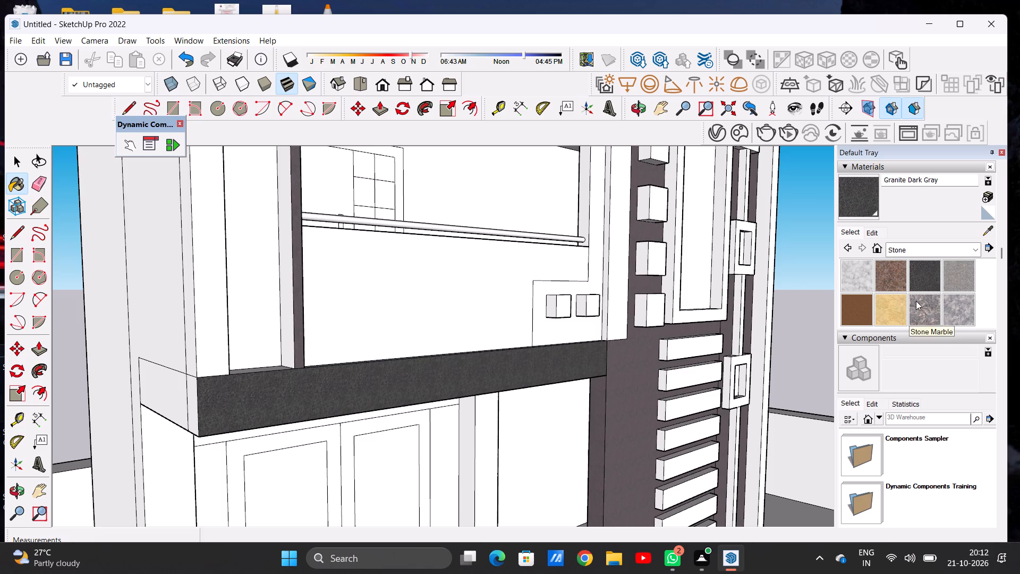
pyautogui.click(872, 236)
pyautogui.click(855, 303)
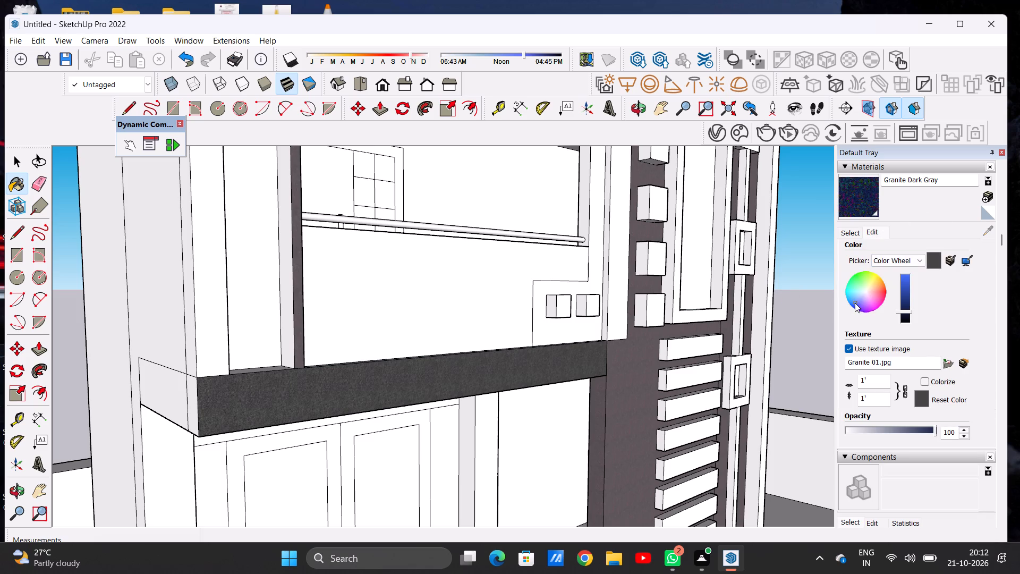
pyautogui.scroll(-9, 504, 367)
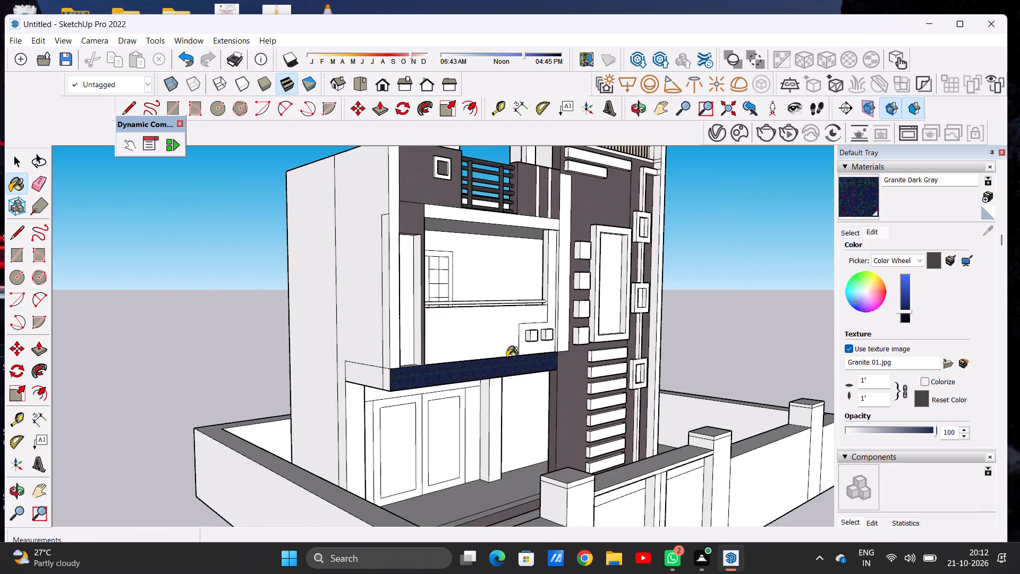
pyautogui.scroll(7, 458, 393)
pyautogui.moveTo(443, 375); pyautogui.dragTo(306, 360, button='middle')
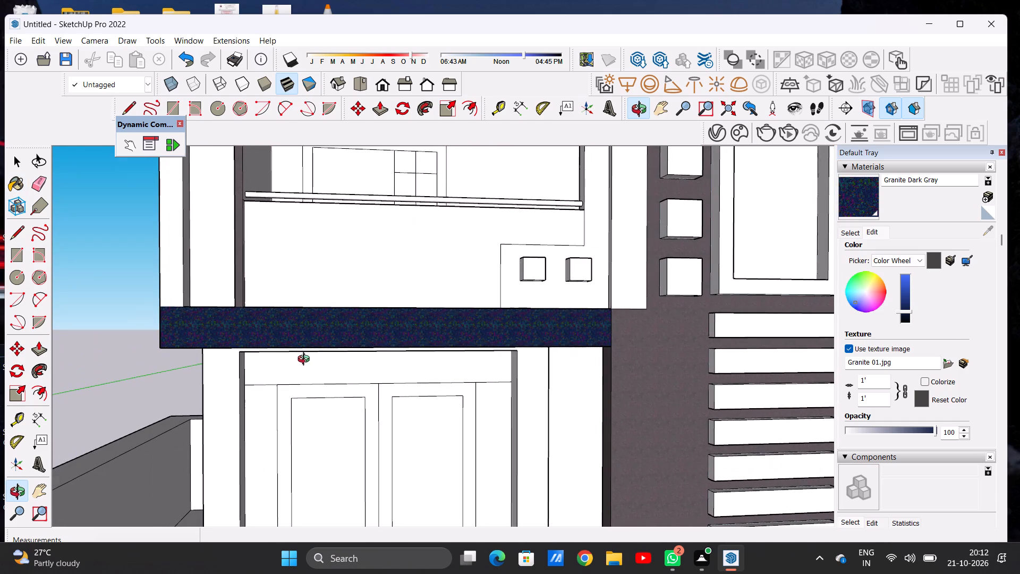
pyautogui.moveTo(306, 360); pyautogui.dragTo(471, 379, button='middle')
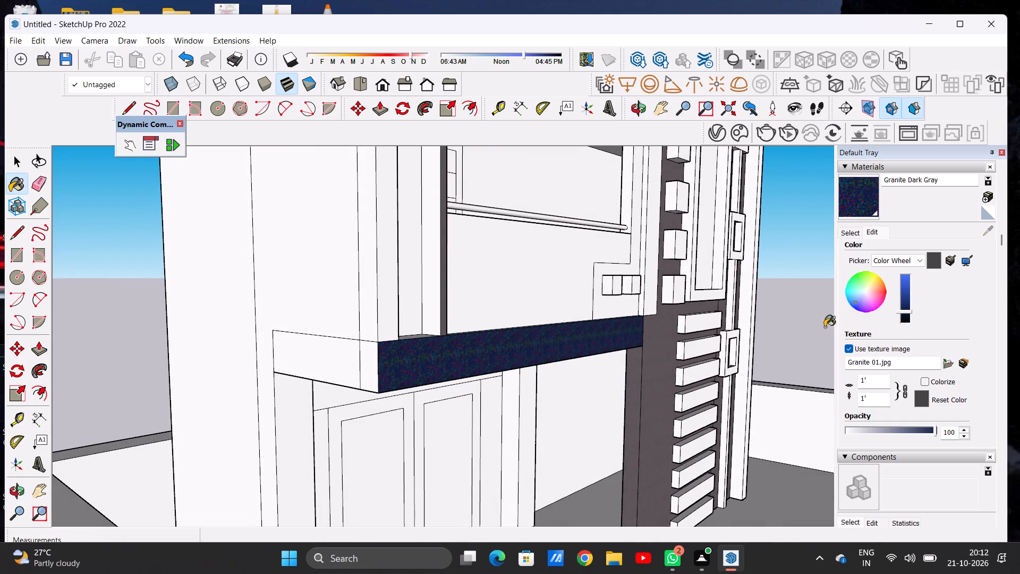
pyautogui.scroll(6, 943, 300)
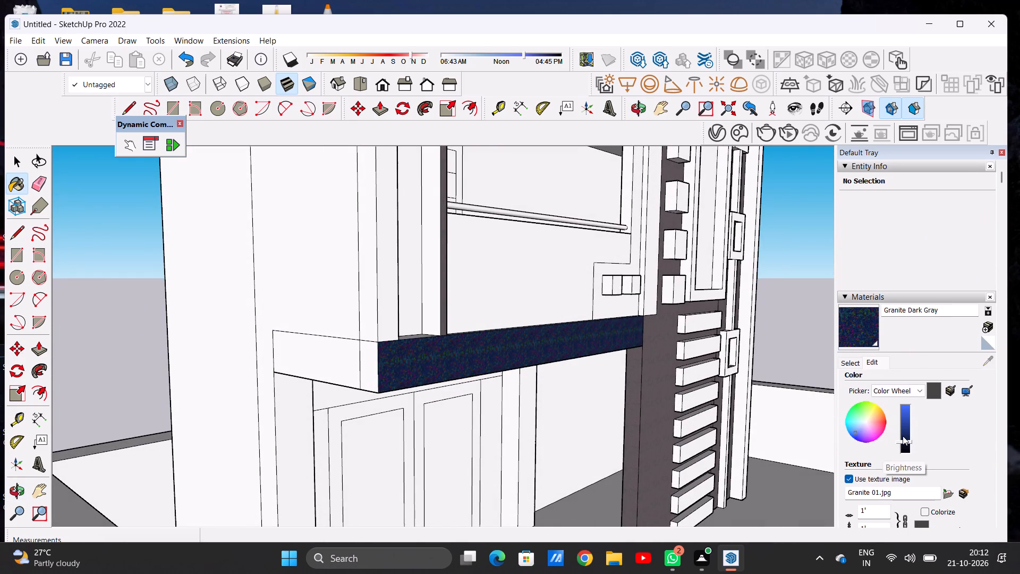
pyautogui.click(903, 436)
# Examine the blue granite finish on the balcony frame's bottom band from close up and farther away.
pyautogui.scroll(1, 409, 374)
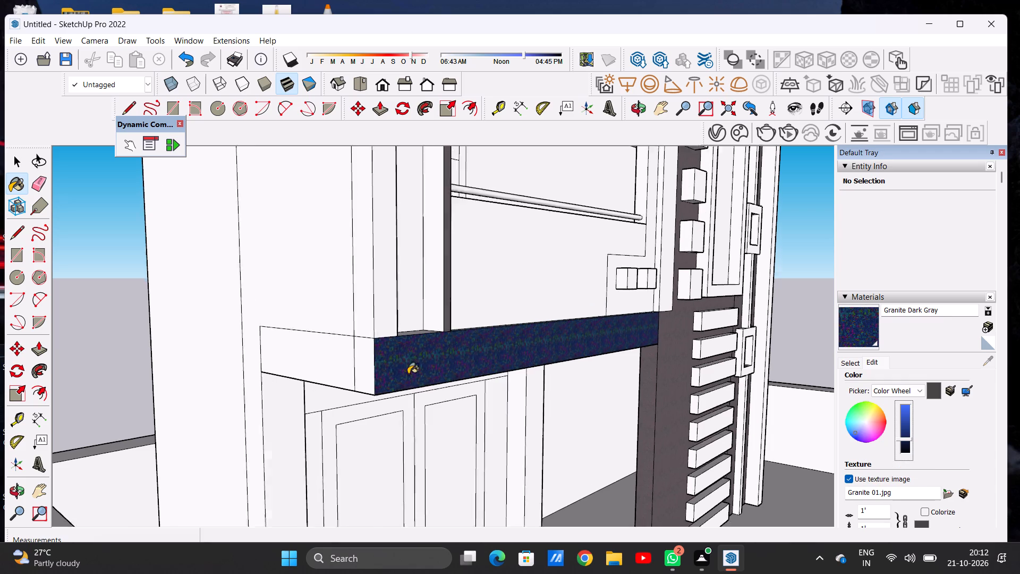
pyautogui.scroll(7, 408, 374)
pyautogui.moveTo(471, 357); pyautogui.dragTo(278, 331, button='middle')
pyautogui.scroll(-6, 424, 340)
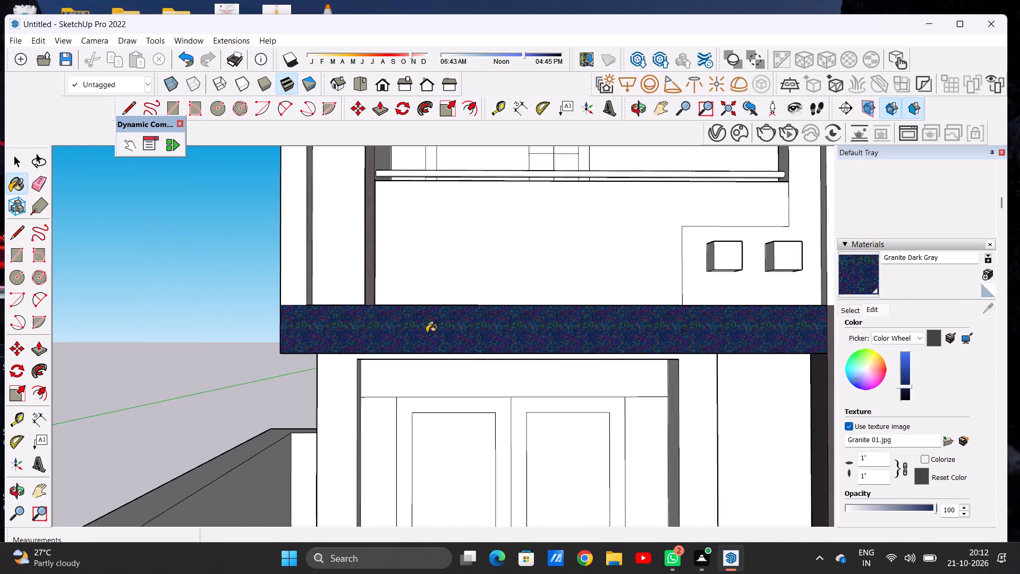
pyautogui.scroll(-6, 427, 333)
pyautogui.scroll(2, 437, 302)
pyautogui.scroll(-10, 437, 302)
pyautogui.scroll(6, 490, 324)
pyautogui.scroll(-7, 508, 277)
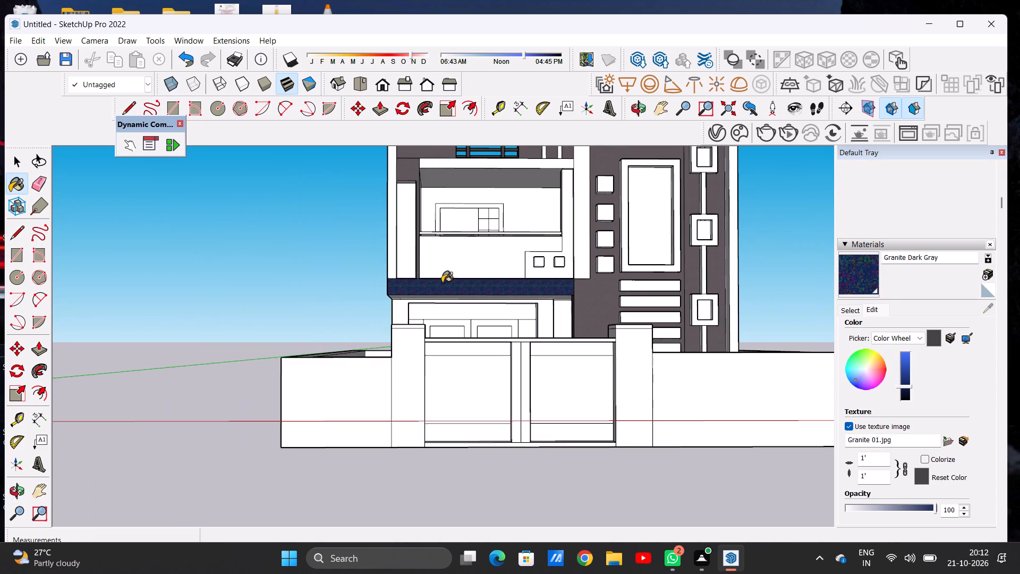
pyautogui.scroll(6, 410, 288)
# Paint the narrow side strip at the bottom band's front corner with the blue-tinted Granite Dark Gray material.
pyautogui.moveTo(370, 293); pyautogui.dragTo(517, 348, button='middle')
pyautogui.scroll(2, 435, 310)
pyautogui.scroll(-2, 433, 310)
pyautogui.scroll(3, 433, 310)
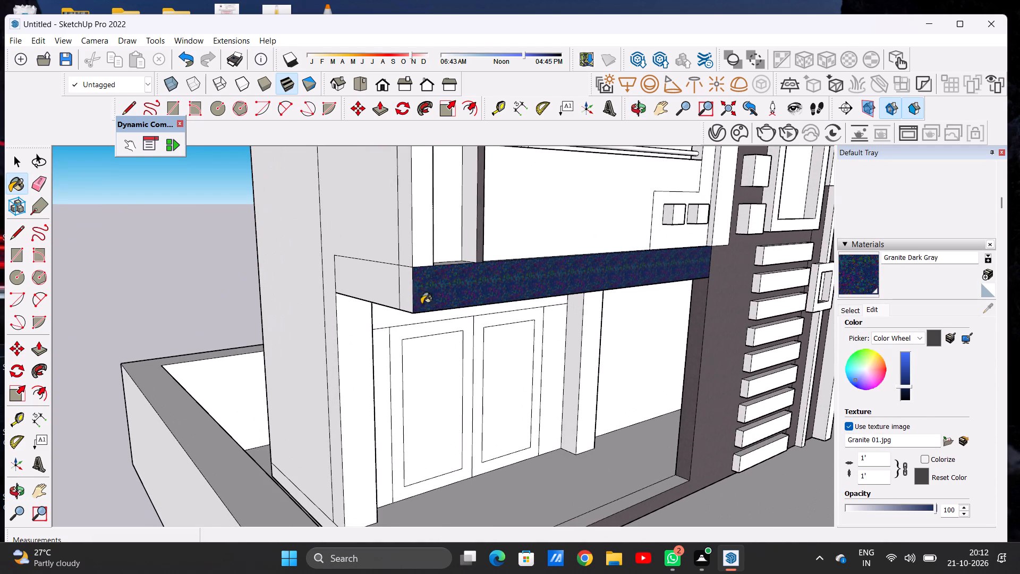
pyautogui.click(405, 293)
# Examine the blue granite texture at the bottom band's corner up close and within the whole house.
pyautogui.scroll(19, 412, 293)
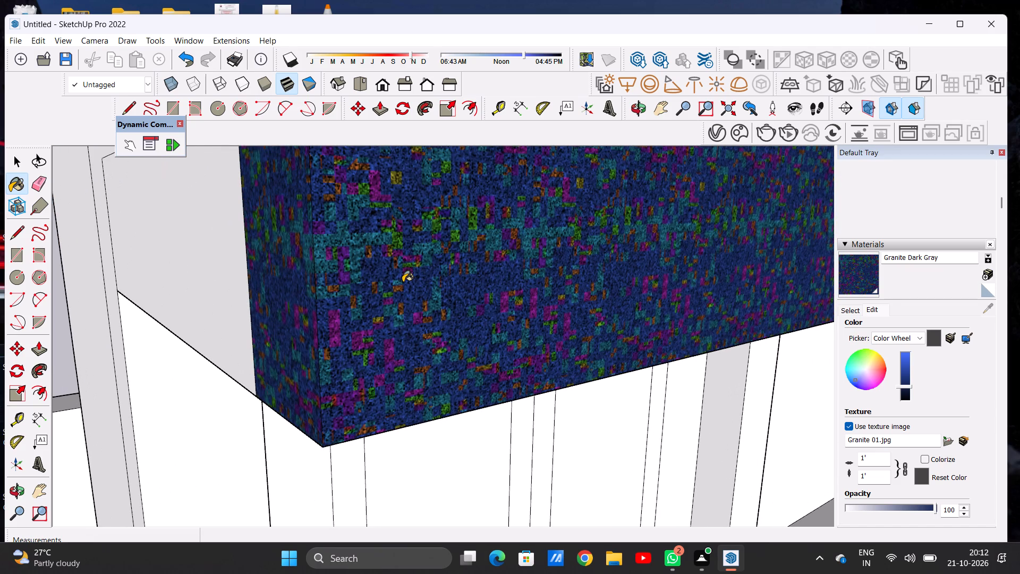
pyautogui.scroll(-20, 413, 277)
pyautogui.scroll(-1, 413, 277)
pyautogui.scroll(2, 402, 300)
pyautogui.scroll(-1, 402, 300)
pyautogui.scroll(6, 402, 300)
pyautogui.scroll(-1, 405, 300)
pyautogui.scroll(8, 405, 300)
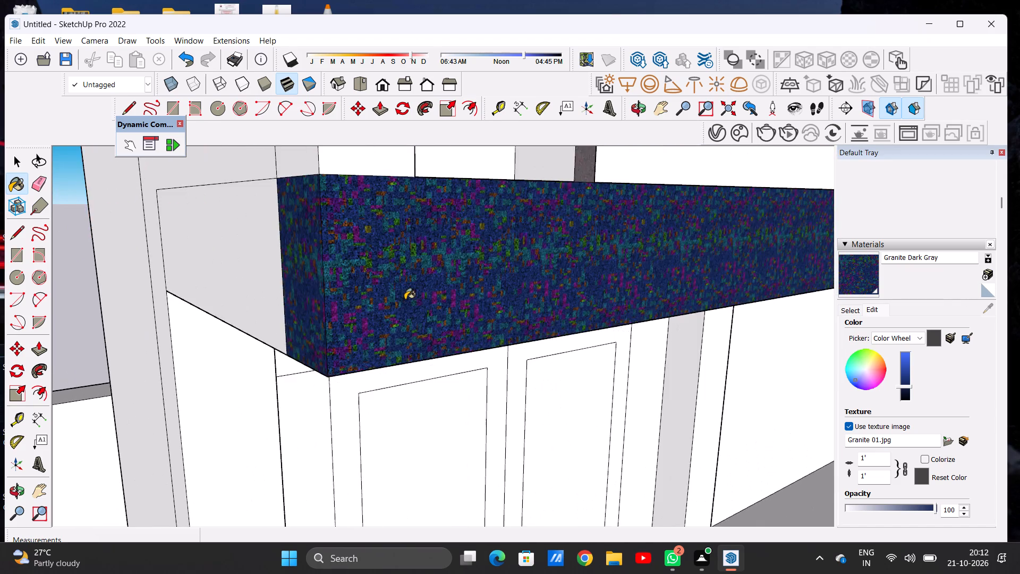
pyautogui.scroll(16, 405, 300)
pyautogui.scroll(8, 341, 299)
pyautogui.scroll(-19, 341, 299)
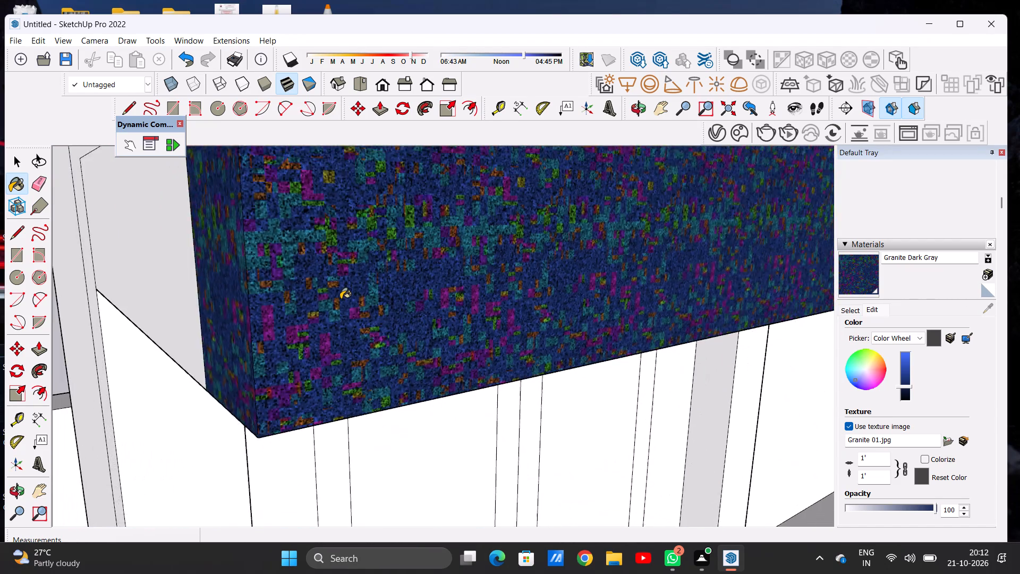
pyautogui.scroll(-15, 341, 299)
pyautogui.scroll(-13, 378, 299)
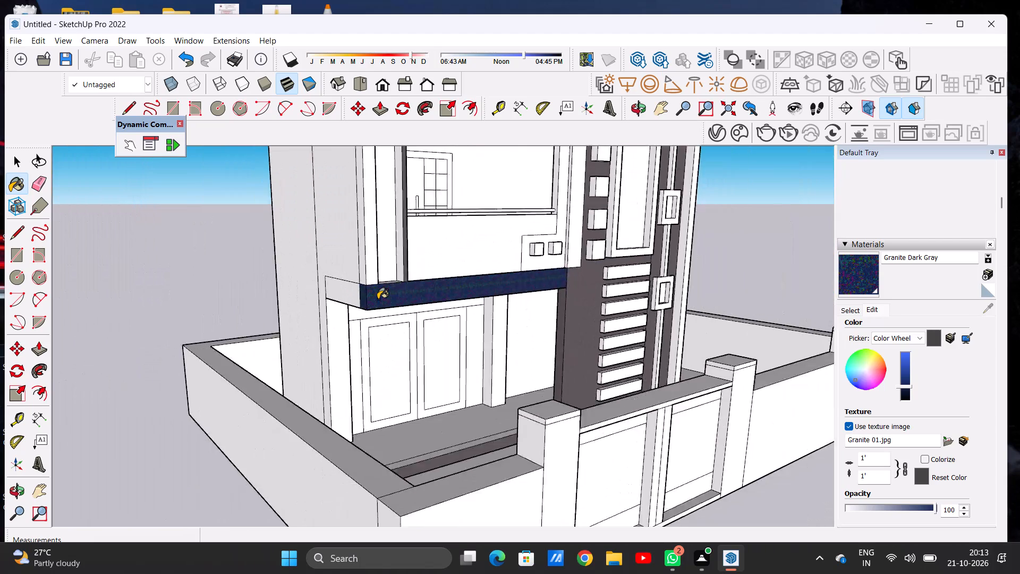
pyautogui.scroll(-7, 378, 299)
pyautogui.scroll(1, 378, 299)
pyautogui.scroll(-3, 378, 299)
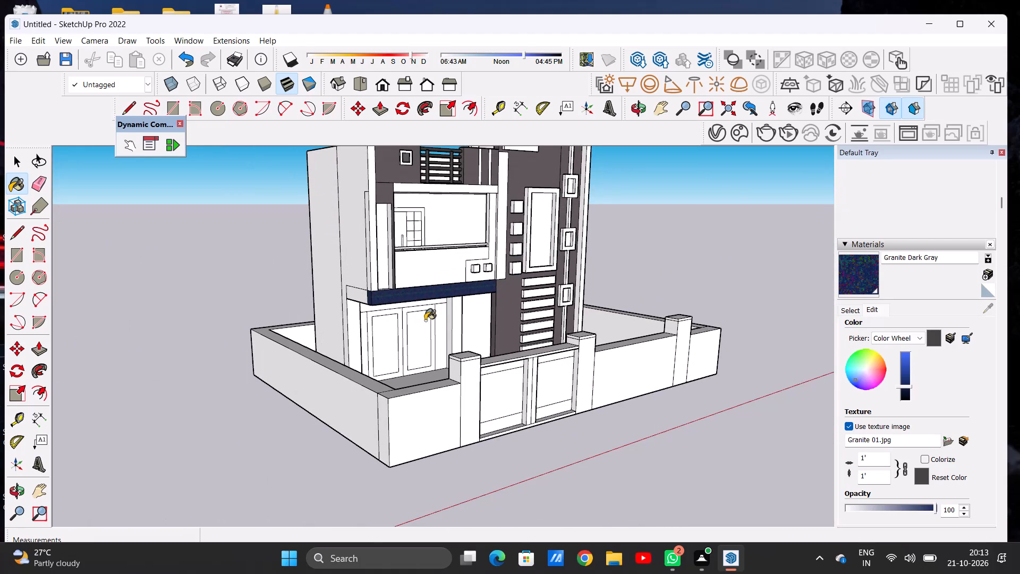
# Paint the front face of the left gate pillar, below its cap, with the blue-tinted Granite Dark Gray material.
pyautogui.moveTo(459, 335); pyautogui.dragTo(310, 303, button='middle')
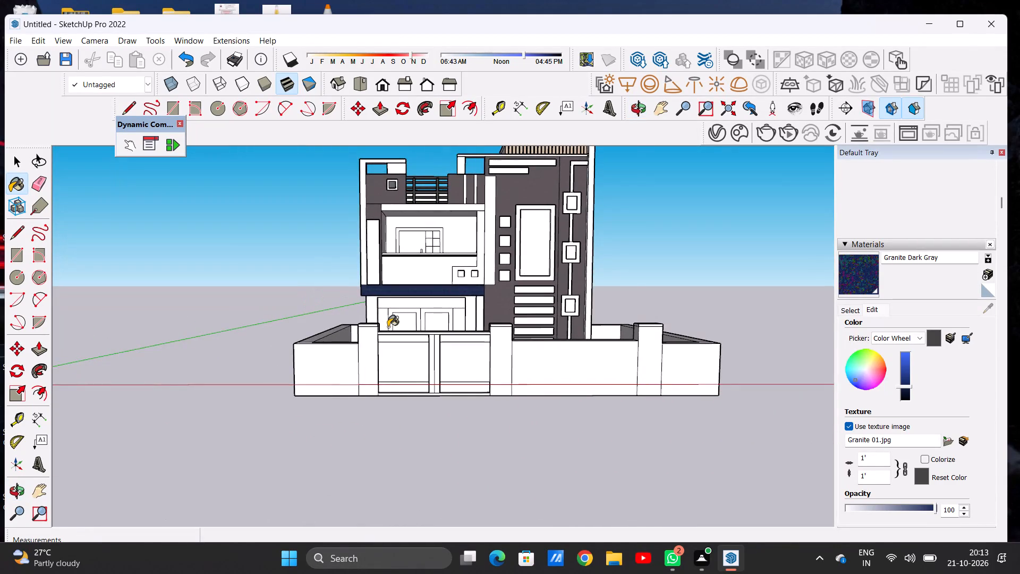
pyautogui.scroll(8, 389, 327)
pyautogui.click(334, 368)
pyautogui.scroll(8, 332, 392)
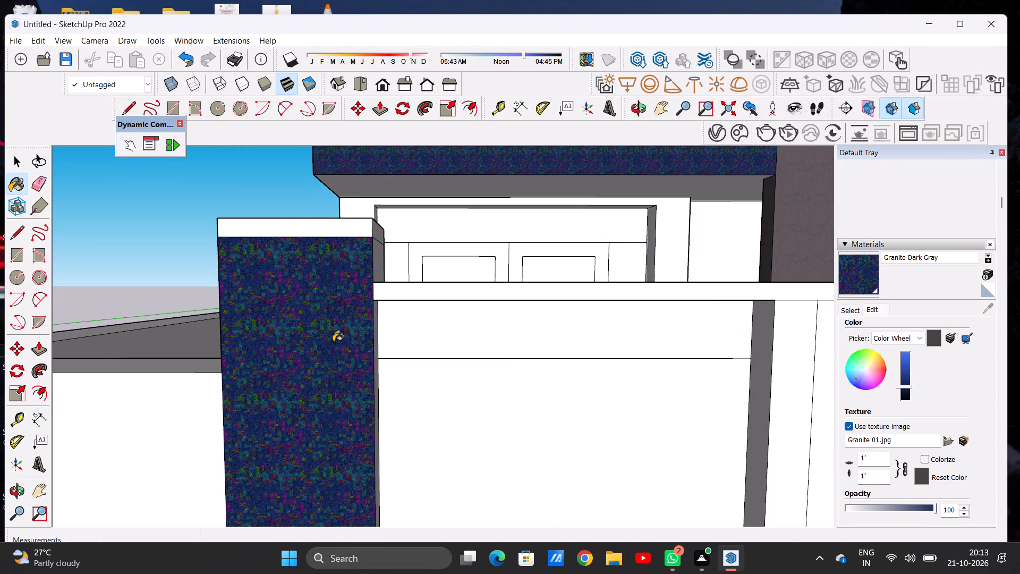
pyautogui.scroll(-16, 334, 342)
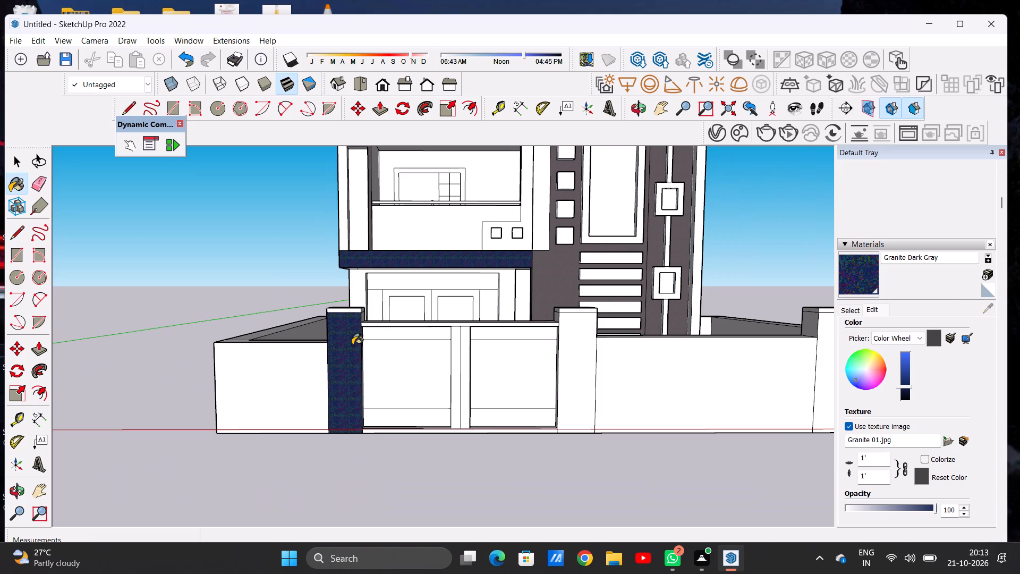
# Undo the blue granite paint on the left gate pillar's front face.
pyautogui.press('space')
pyautogui.hotkey('ctrl', 'z')
pyautogui.press('space')
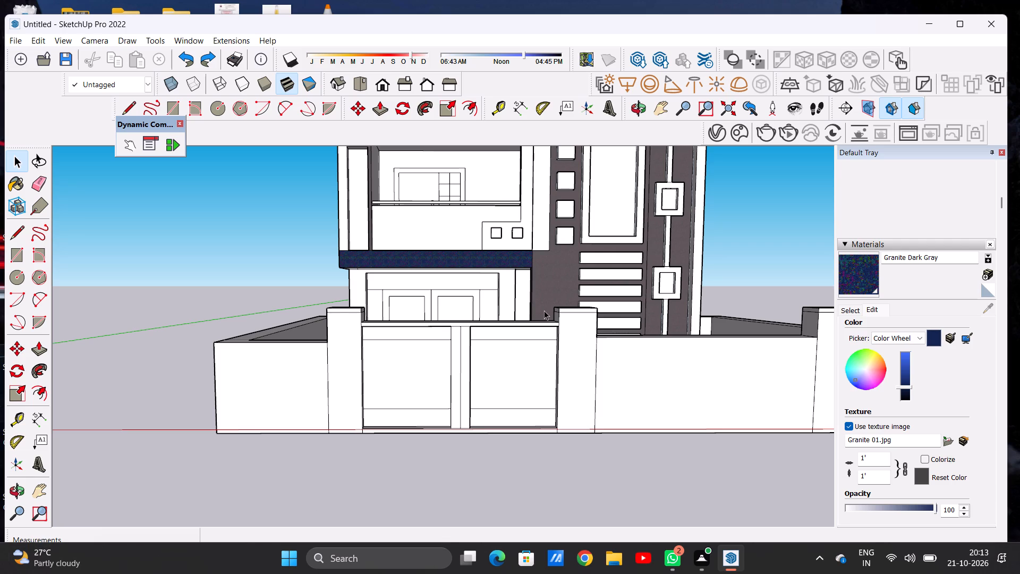
# Examine the whole facade and front boundary wall from farther away and closer up.
pyautogui.scroll(-20, 390, 339)
pyautogui.scroll(-1, 390, 339)
pyautogui.scroll(-16, 410, 398)
pyautogui.scroll(1, 410, 399)
pyautogui.scroll(-2, 410, 399)
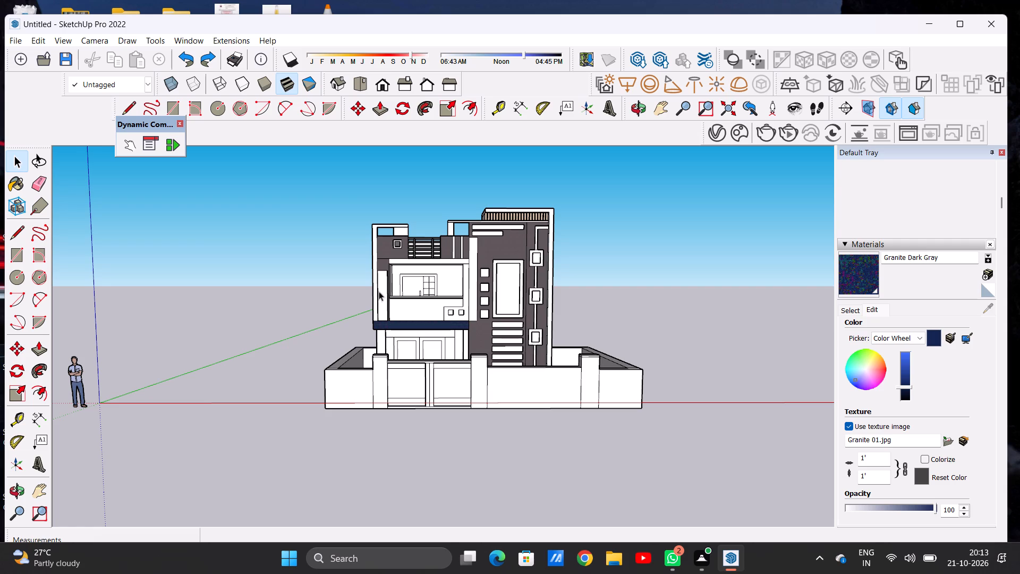
pyautogui.scroll(15, 446, 314)
pyautogui.scroll(-3, 453, 346)
pyautogui.scroll(2, 453, 346)
pyautogui.scroll(-13, 453, 346)
pyautogui.scroll(3, 350, 420)
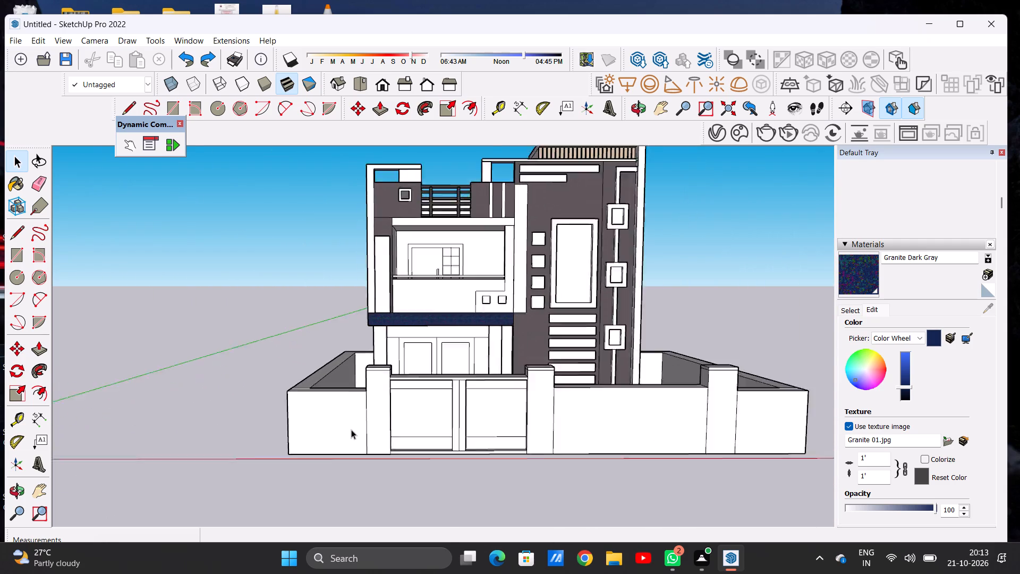
# Draw a vertical line about 5' 6" long from top to bottom edge across the front boundary wall, left of the left gate pillar.
pyautogui.scroll(4, 351, 429)
pyautogui.moveTo(353, 435); pyautogui.dragTo(353, 414, button='middle')
pyautogui.scroll(3, 348, 419)
pyautogui.moveTo(349, 417); pyautogui.dragTo(350, 465, button='middle')
pyautogui.scroll(1, 350, 466)
pyautogui.scroll(-1, 350, 466)
pyautogui.moveTo(350, 466); pyautogui.dragTo(345, 450, button='middle')
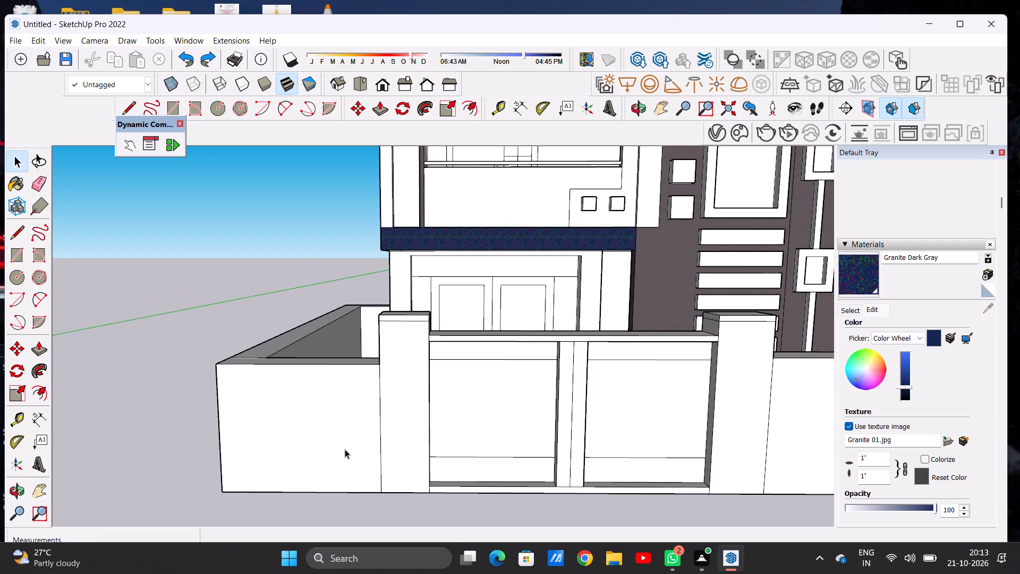
pyautogui.press('r')
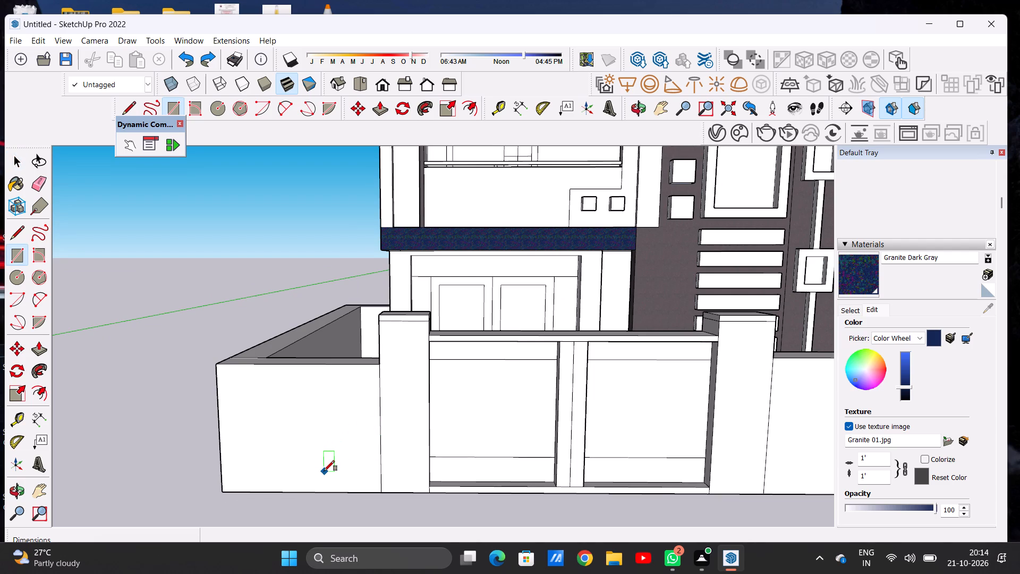
pyautogui.press('space')
pyautogui.write('L')
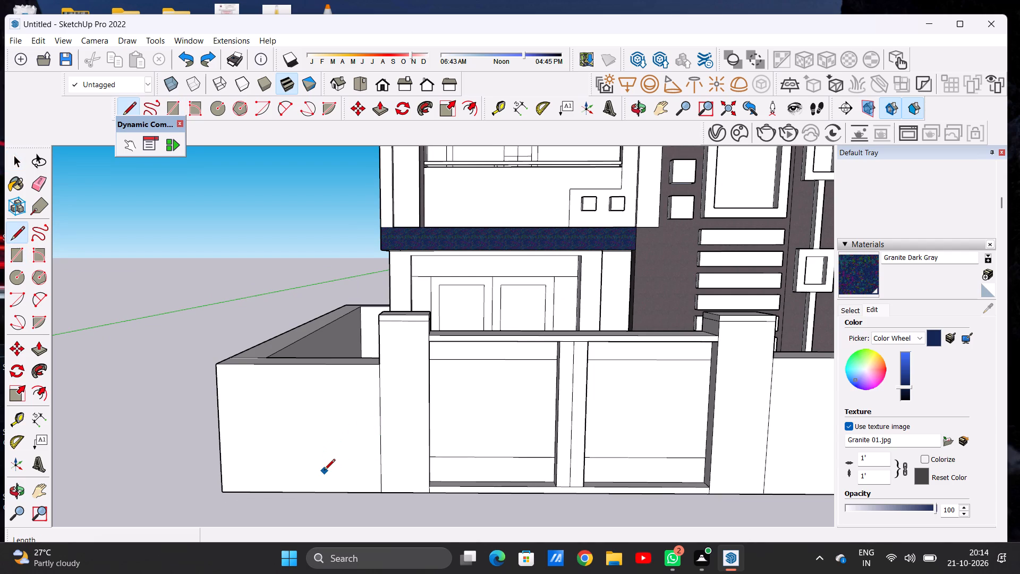
pyautogui.click(284, 365)
pyautogui.click(288, 490)
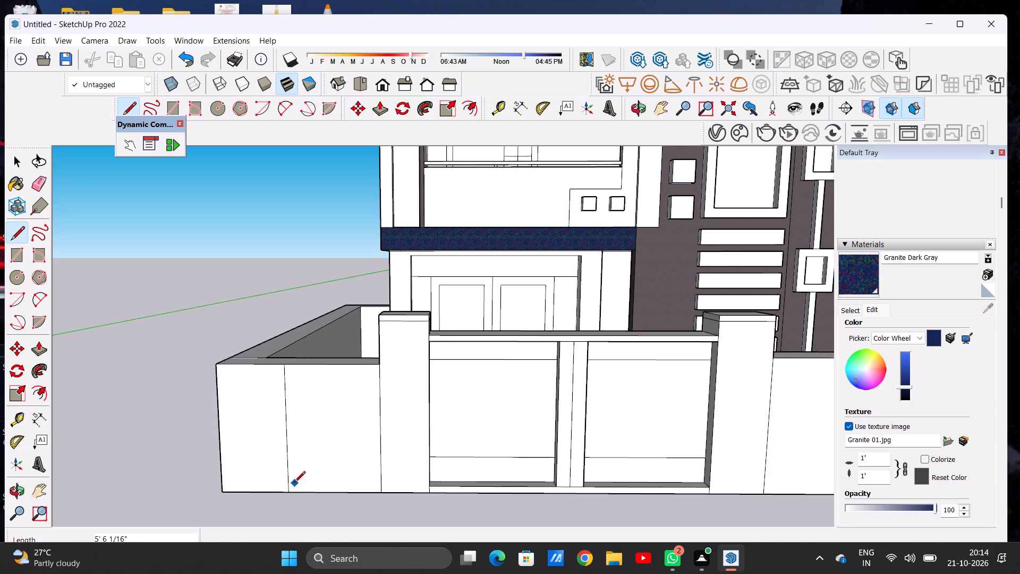
# Draw a narrow upright rectangle about 8 1/2" by 4' 1" from the wall's bottom edge, between the vertical line and the gate pillar.
pyautogui.press('space')
pyautogui.write('R')
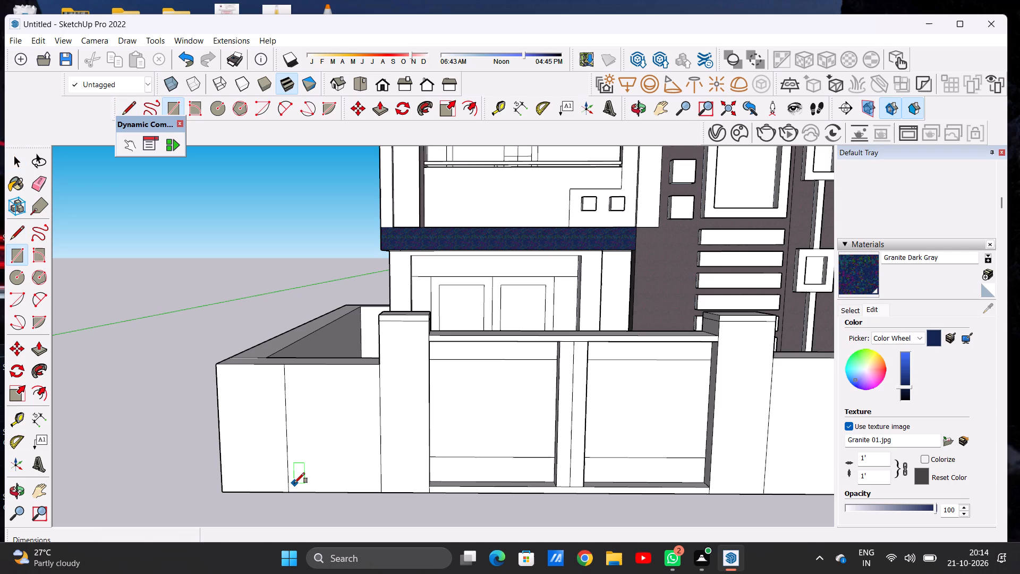
pyautogui.scroll(-7, 299, 478)
pyautogui.scroll(7, 301, 469)
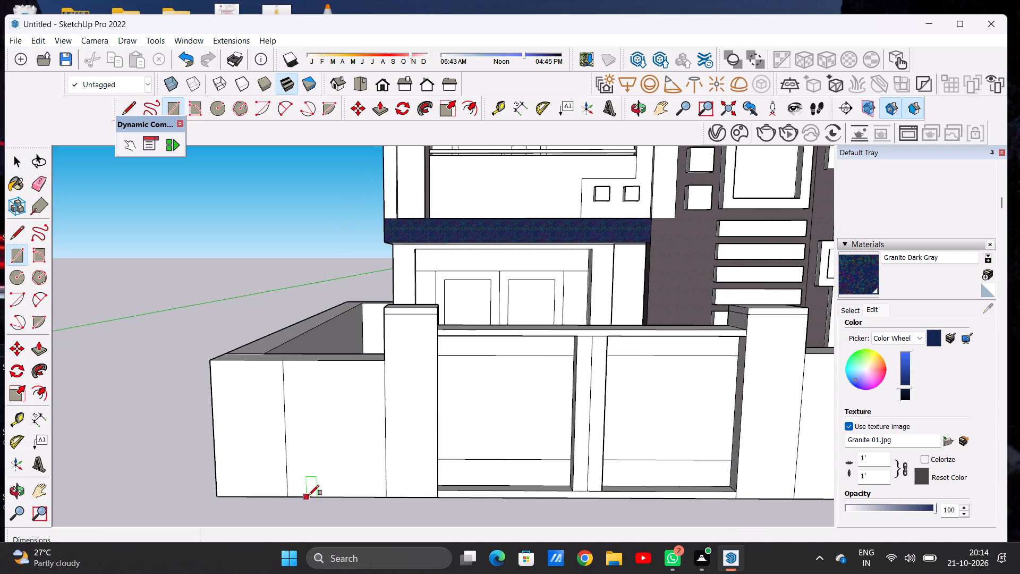
pyautogui.click(346, 496)
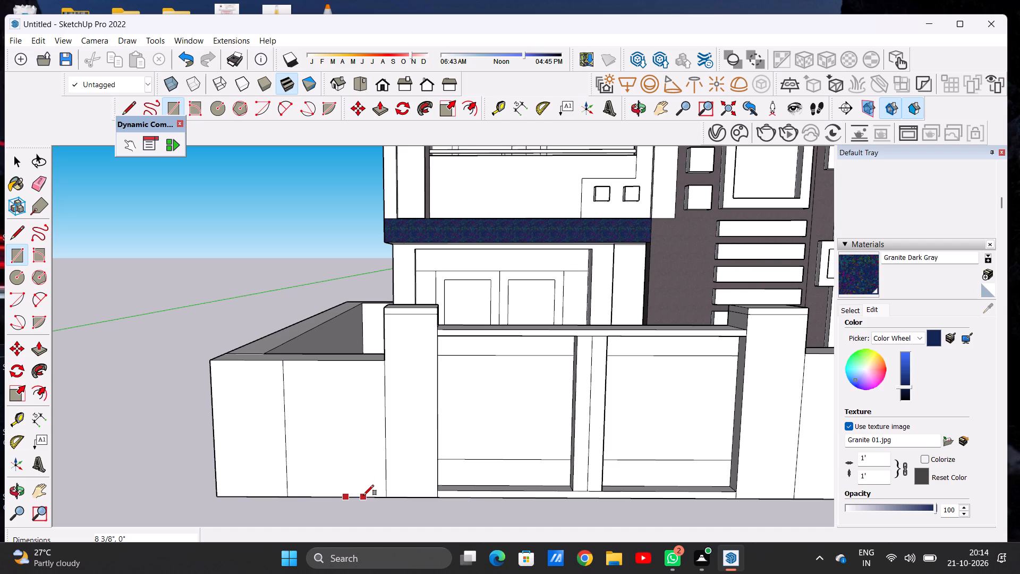
pyautogui.click(363, 495)
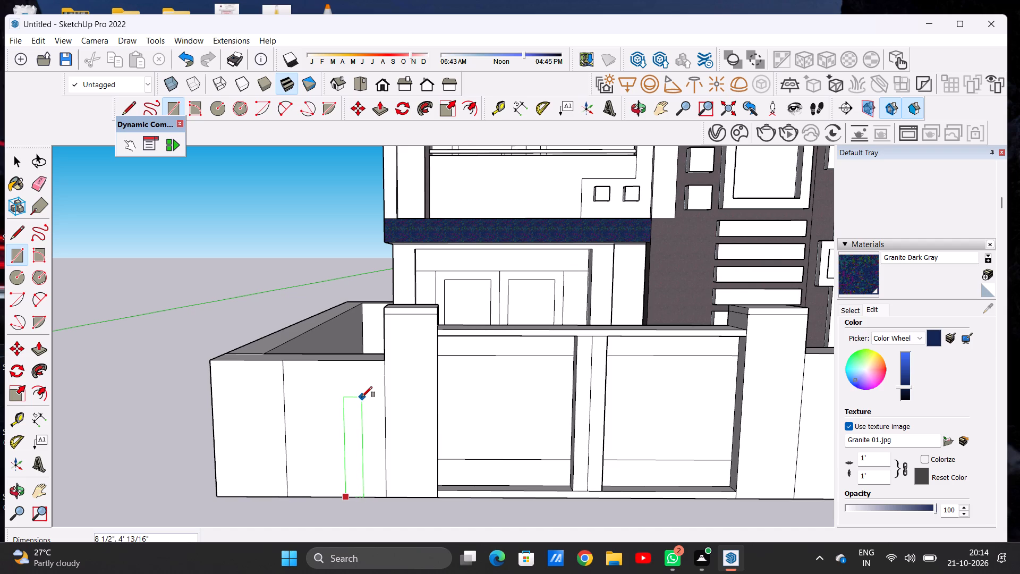
pyautogui.click(362, 397)
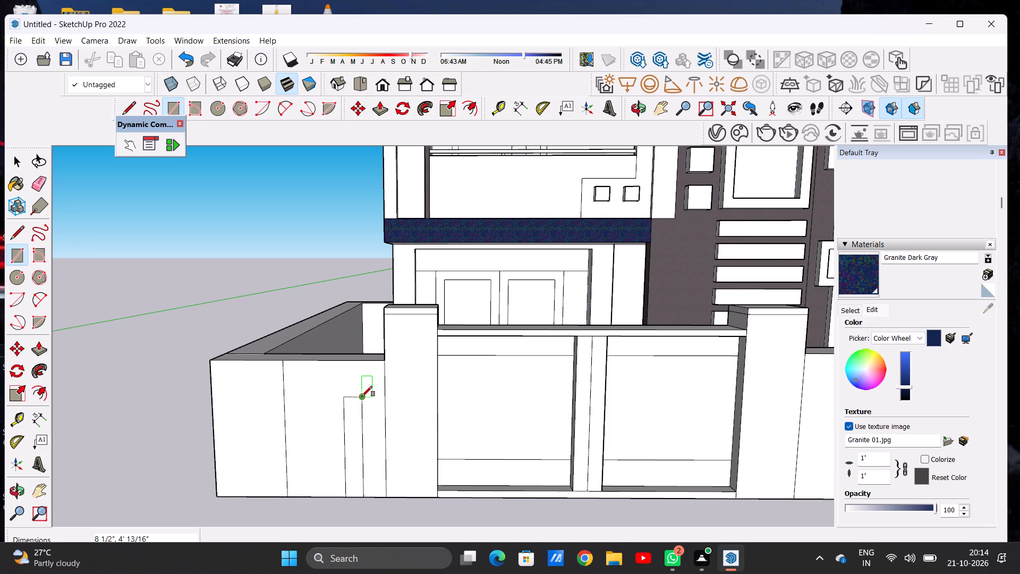
pyautogui.press('space')
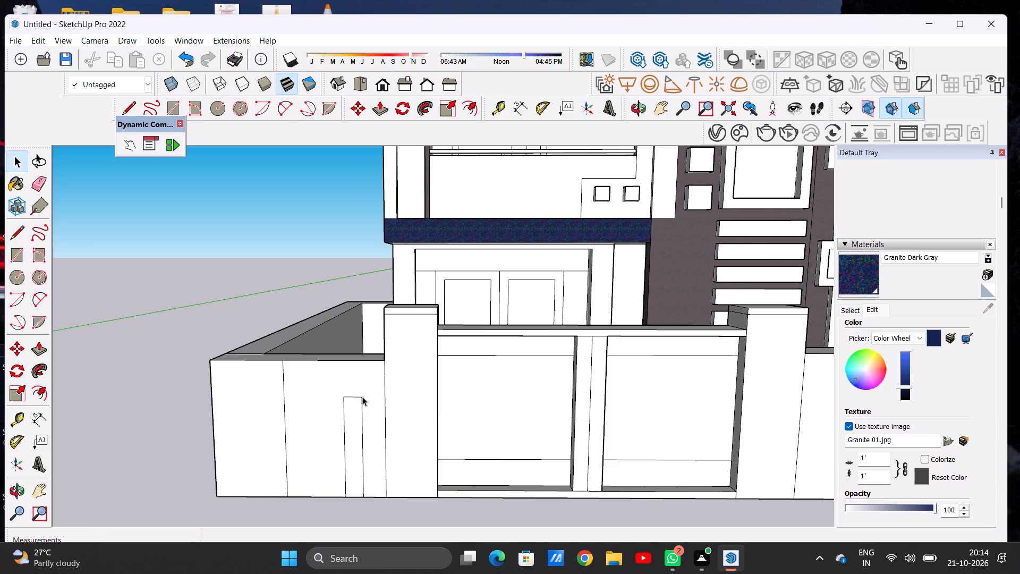
# Draw a square of about 8 5/16" on the boundary wall, just above the tall narrow rectangle.
pyautogui.scroll(3, 355, 388)
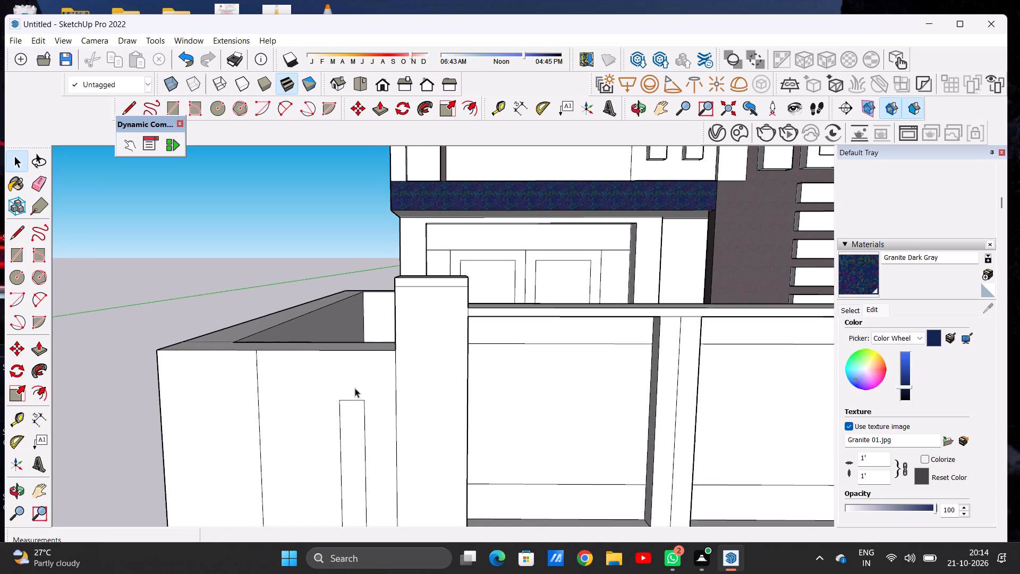
pyautogui.press('r')
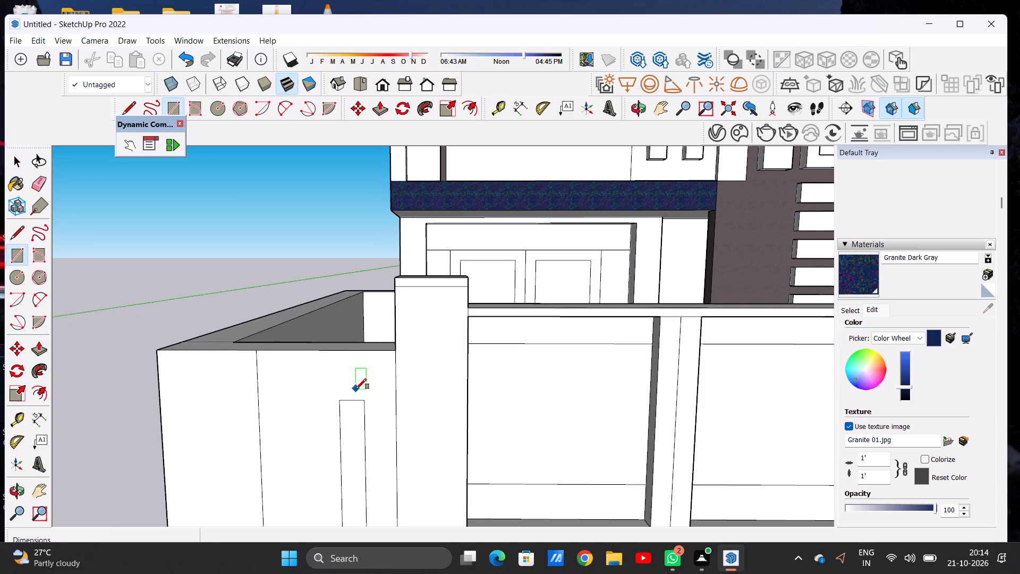
pyautogui.scroll(-3, 361, 386)
pyautogui.moveTo(359, 411); pyautogui.dragTo(381, 375, button='middle')
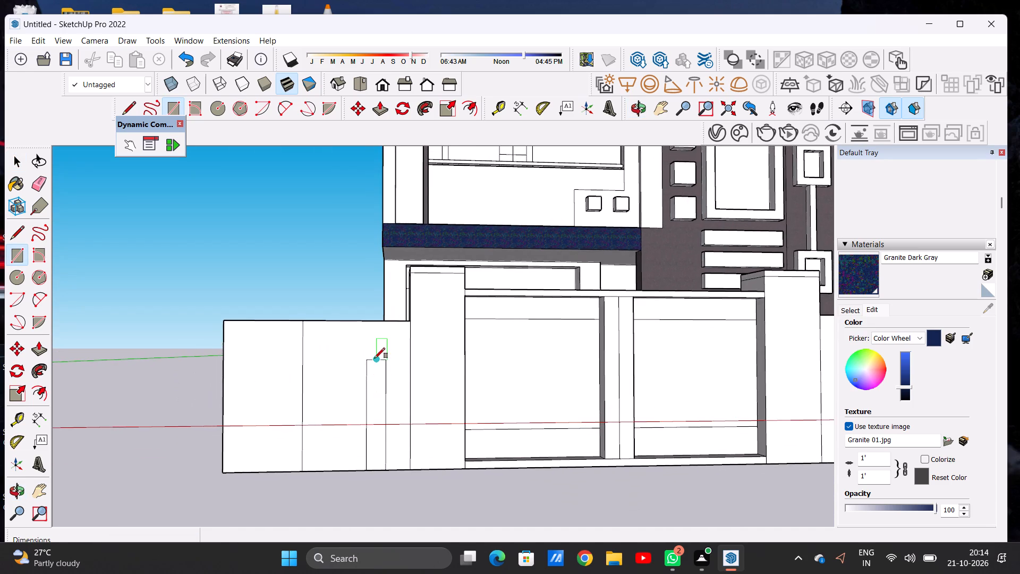
pyautogui.scroll(4, 375, 358)
pyautogui.moveTo(377, 360); pyautogui.dragTo(378, 384, button='middle')
pyautogui.scroll(2, 378, 378)
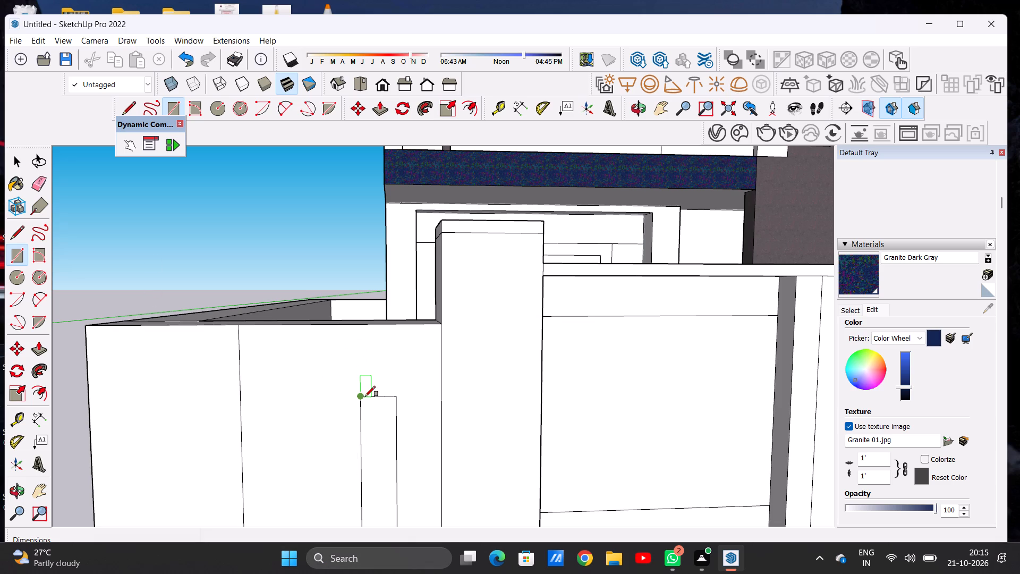
pyautogui.click(358, 348)
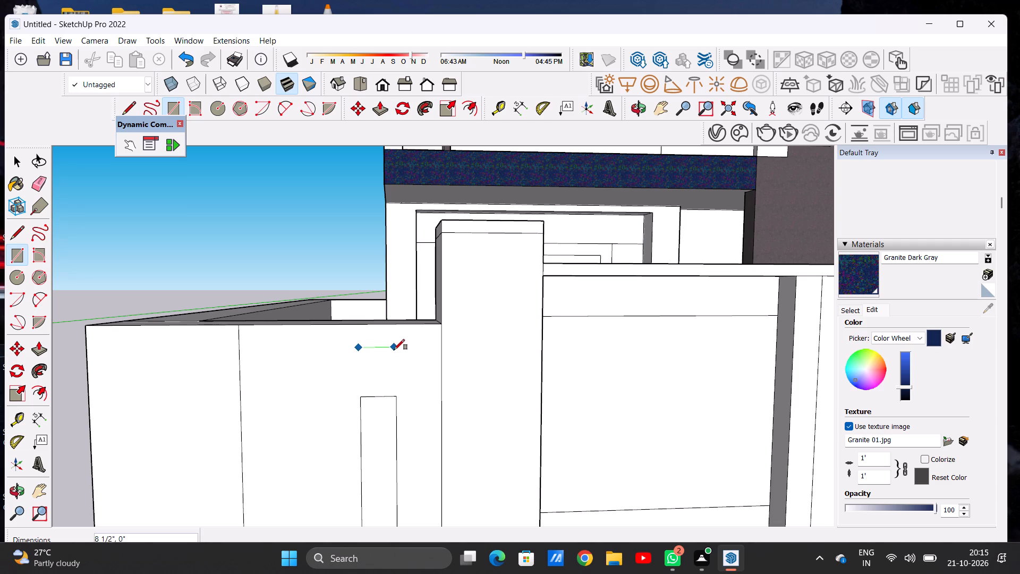
pyautogui.click(394, 346)
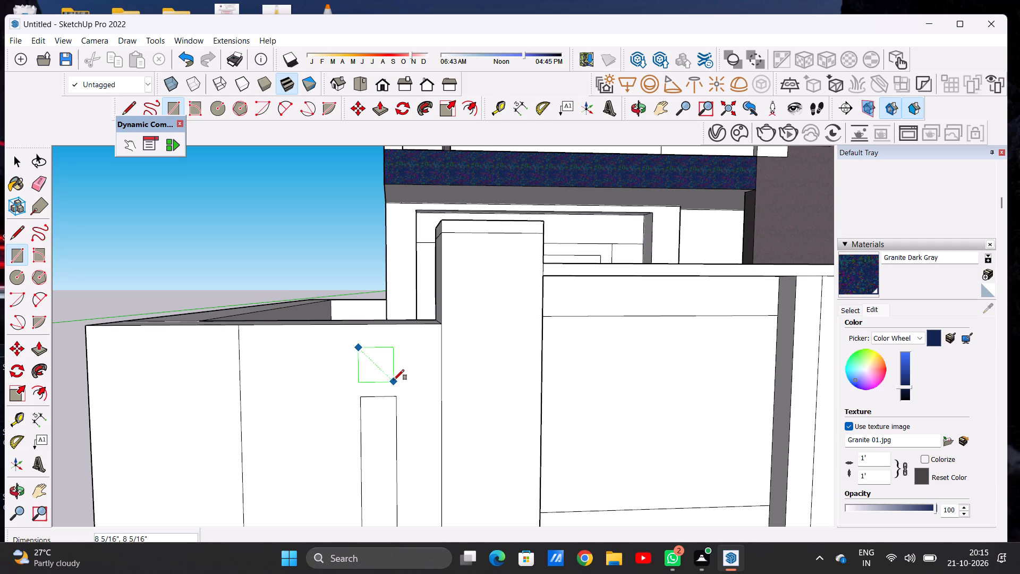
pyautogui.click(394, 380)
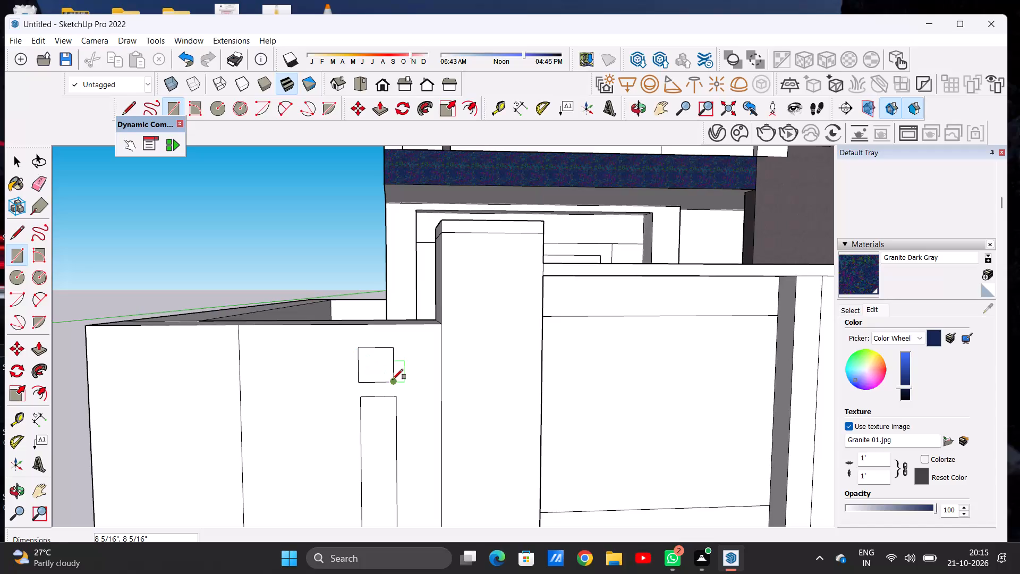
pyautogui.press('space')
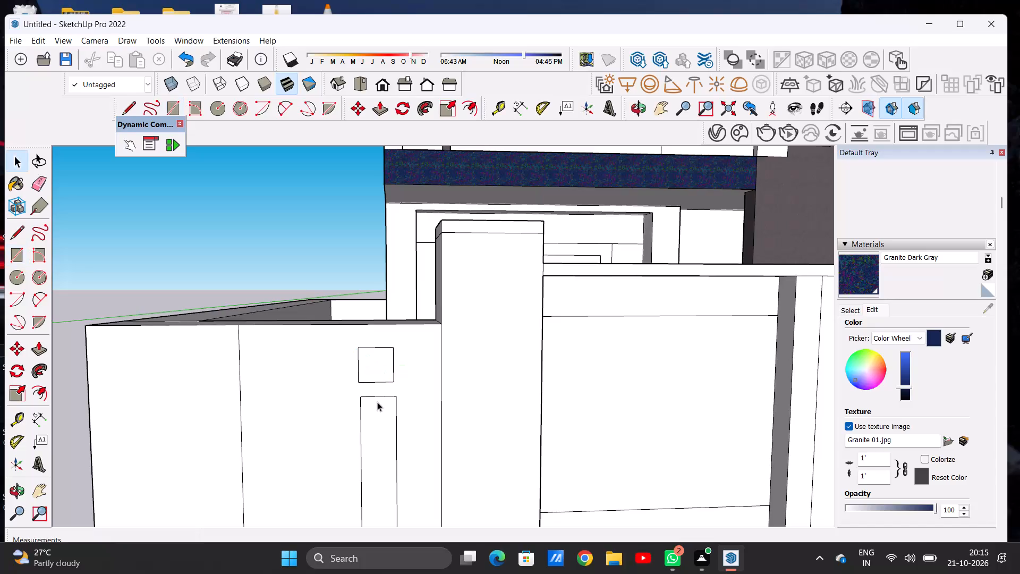
# Draw a shorter upright rectangle about 9 7/8" by 1' 9 11/16" from the wall's bottom edge, between the vertical line and the tall rectangle.
pyautogui.scroll(-14, 377, 402)
pyautogui.scroll(5, 342, 416)
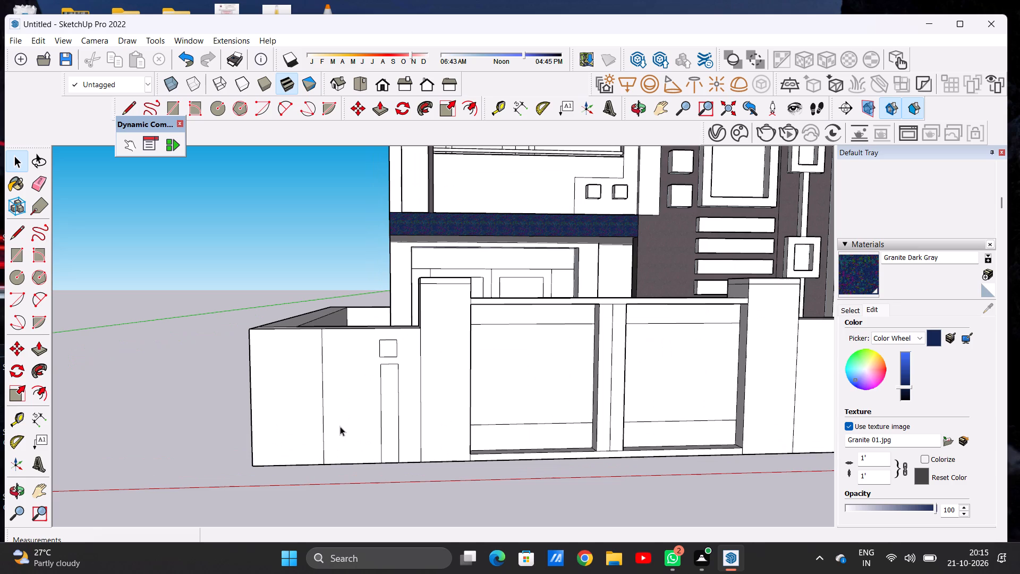
pyautogui.scroll(2, 360, 459)
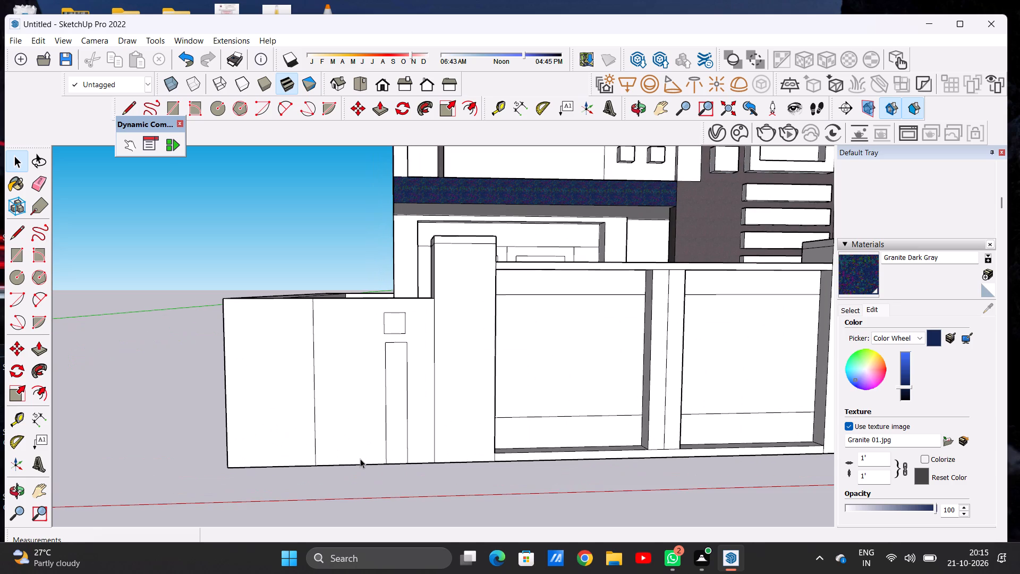
pyautogui.press('r')
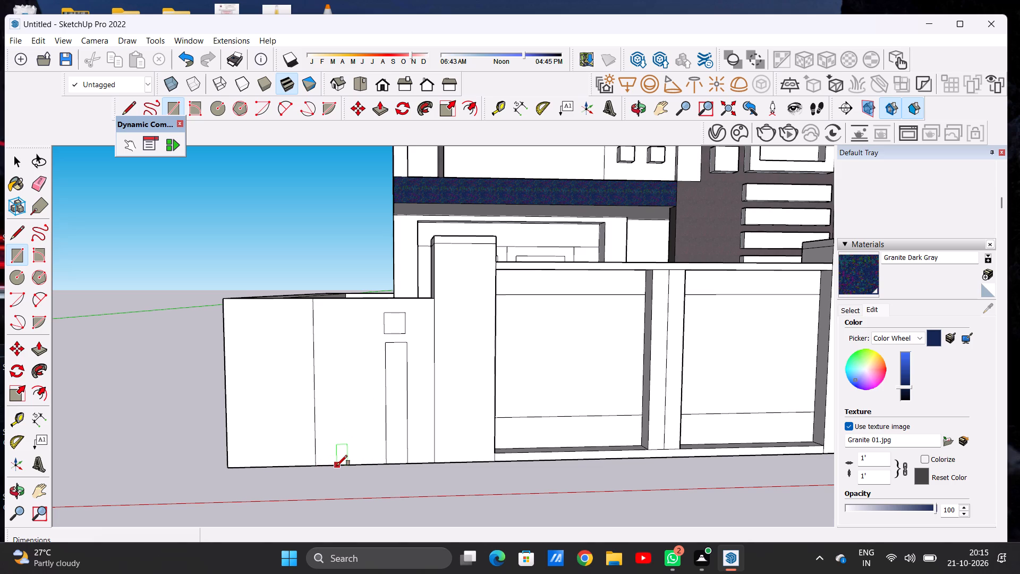
pyautogui.click(343, 465)
pyautogui.click(367, 462)
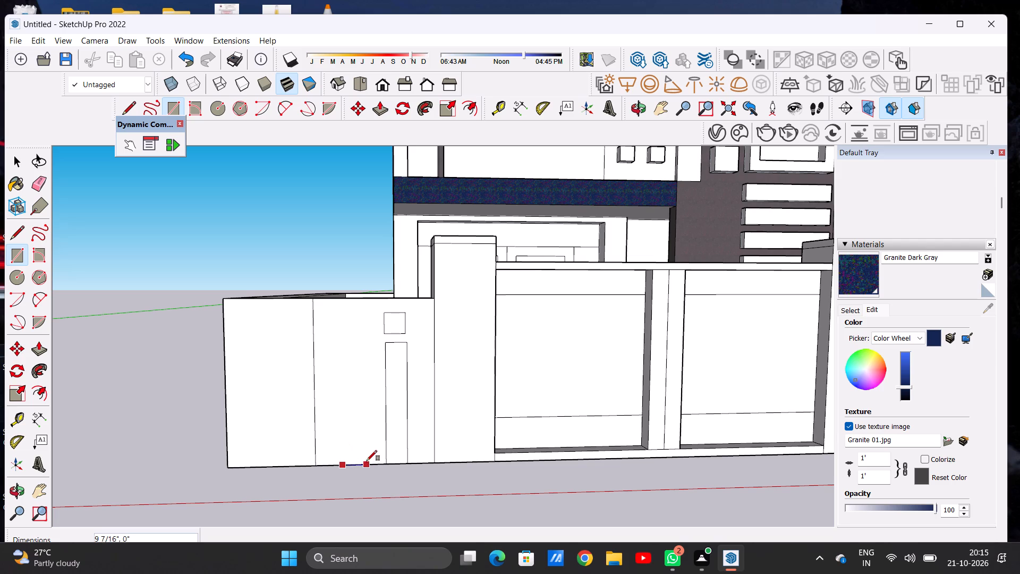
pyautogui.click(367, 411)
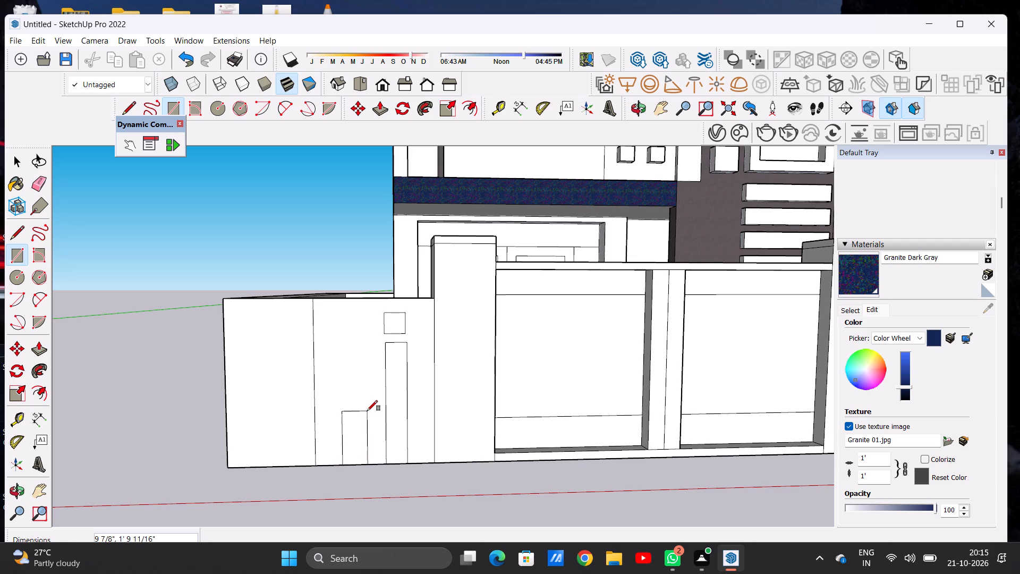
pyautogui.press('space')
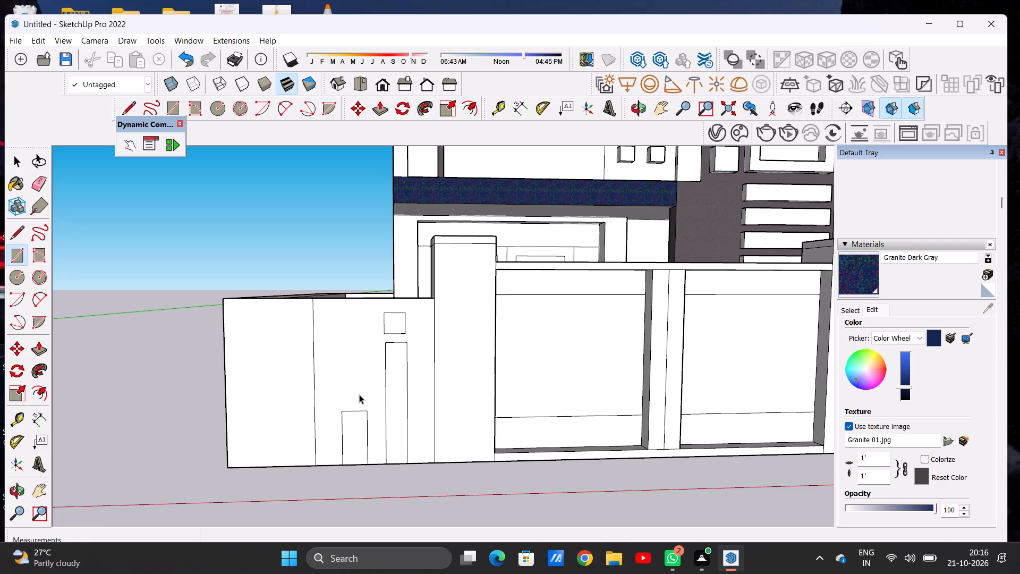
# Draw a small rectangle about 10 3/8" by 8 13/16" on the boundary wall, just above the short upright rectangle.
pyautogui.press('r')
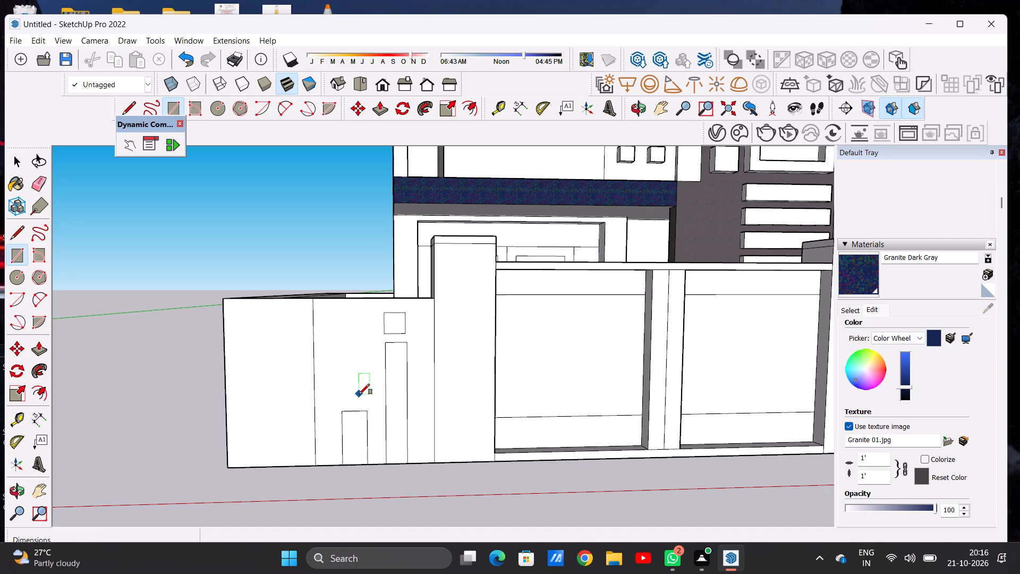
pyautogui.scroll(2, 363, 400)
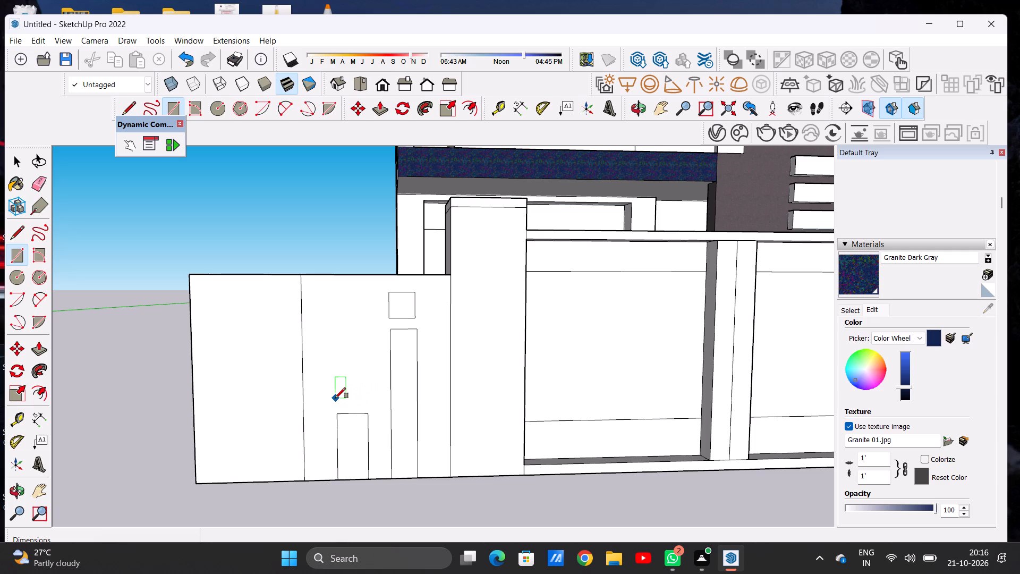
pyautogui.click(335, 398)
pyautogui.click(367, 393)
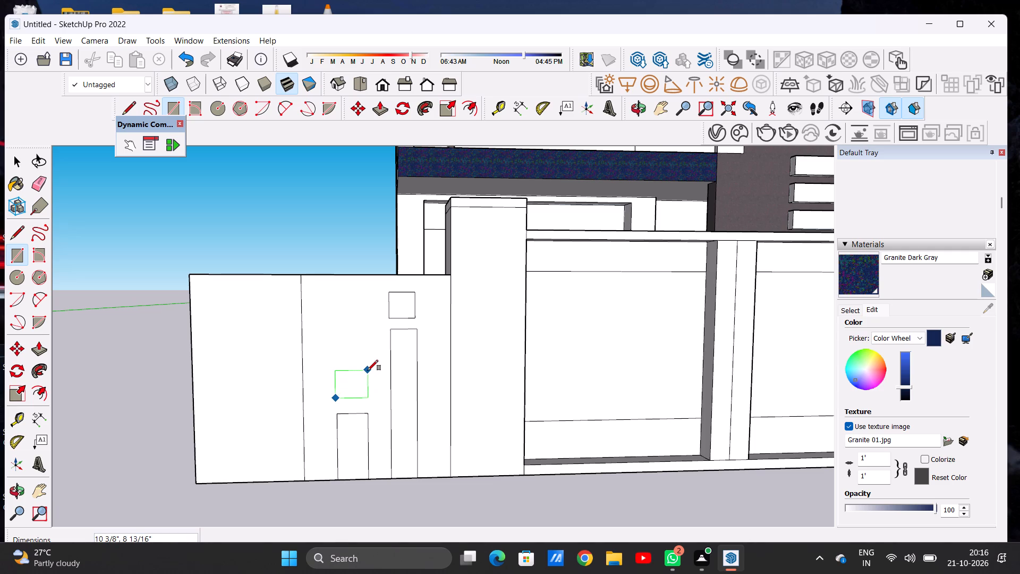
pyautogui.click(368, 370)
pyautogui.press('space')
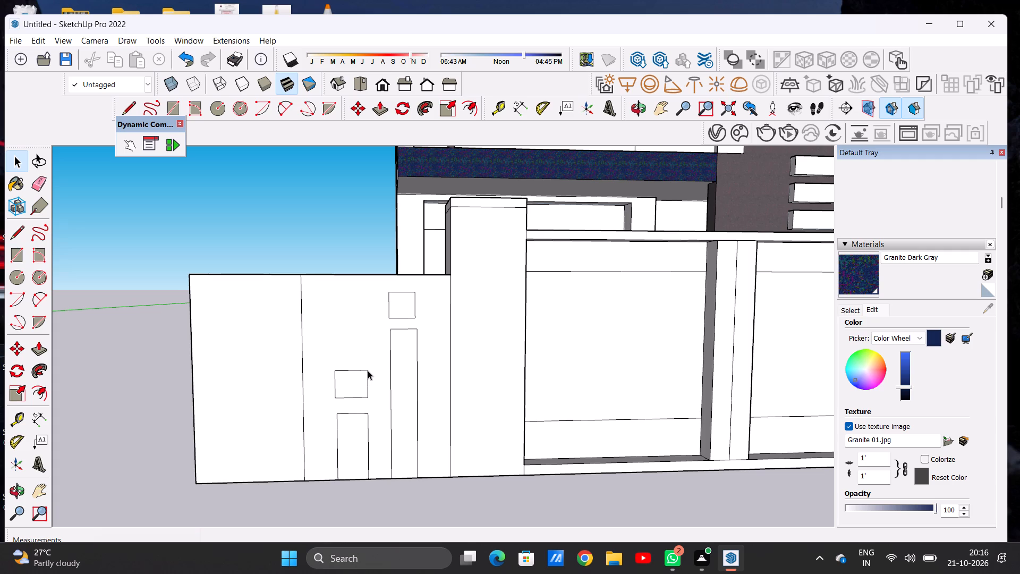
# Copy the small rectangle above the short upright rectangle upward twice, first by about 1' 1 3/8", then by about 11 9/16".
pyautogui.doubleClick(356, 386)
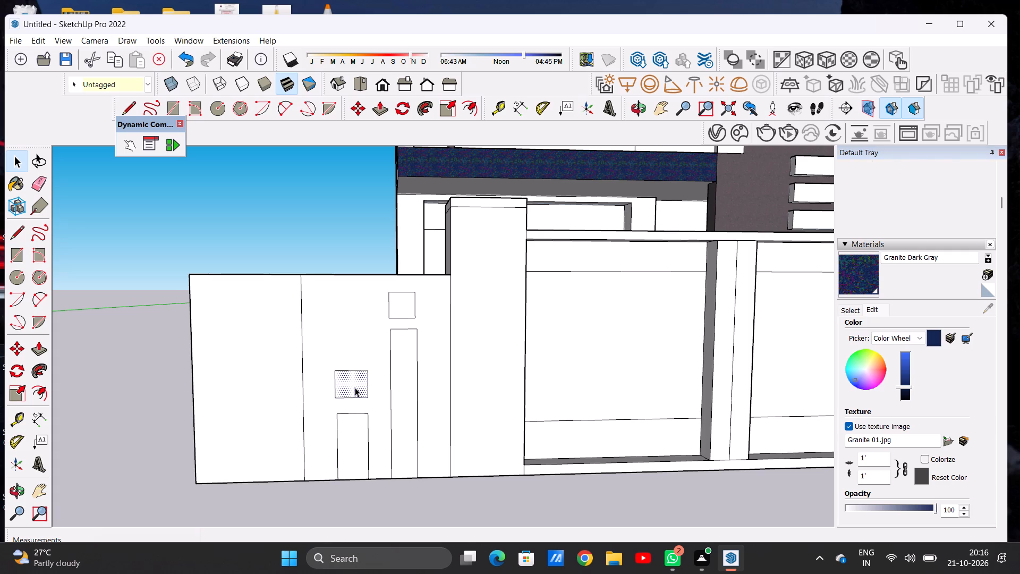
pyautogui.press('m')
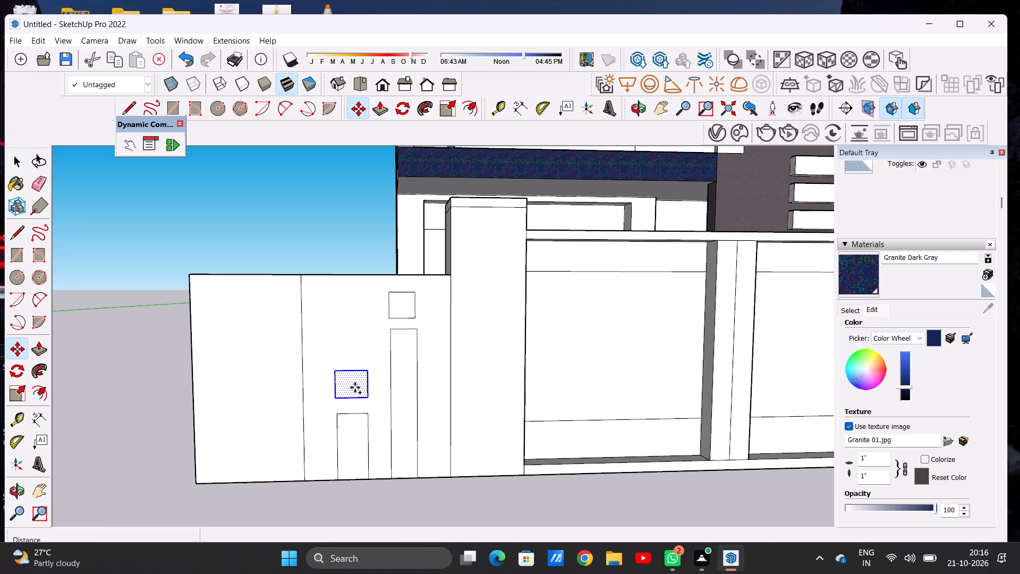
pyautogui.click(368, 394)
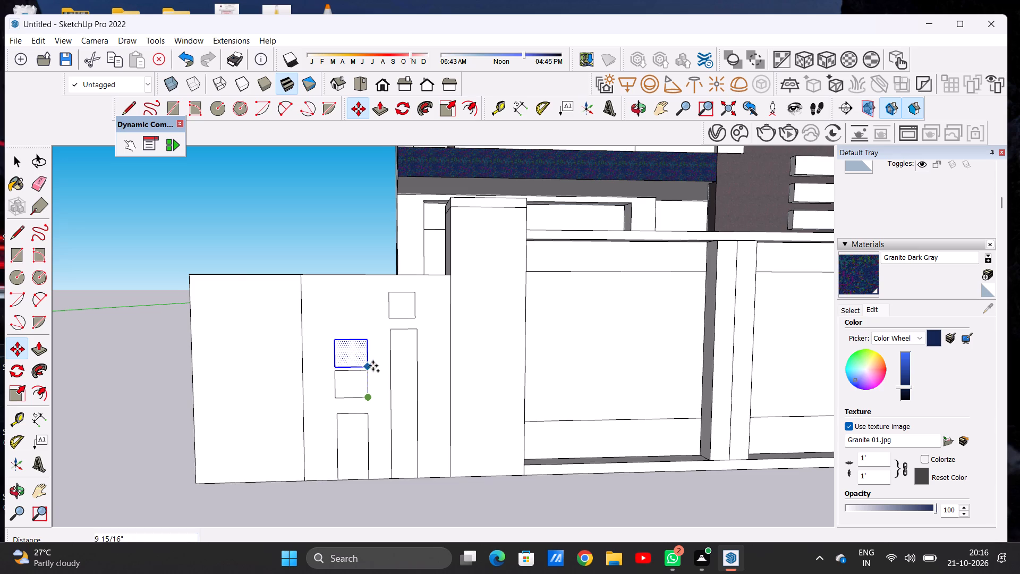
pyautogui.click(370, 356)
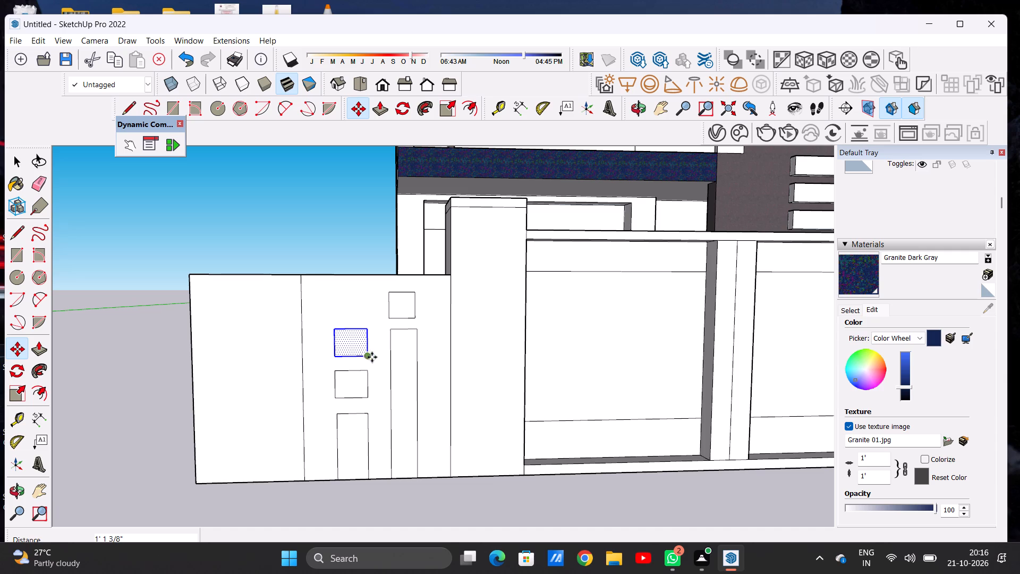
pyautogui.click(367, 357)
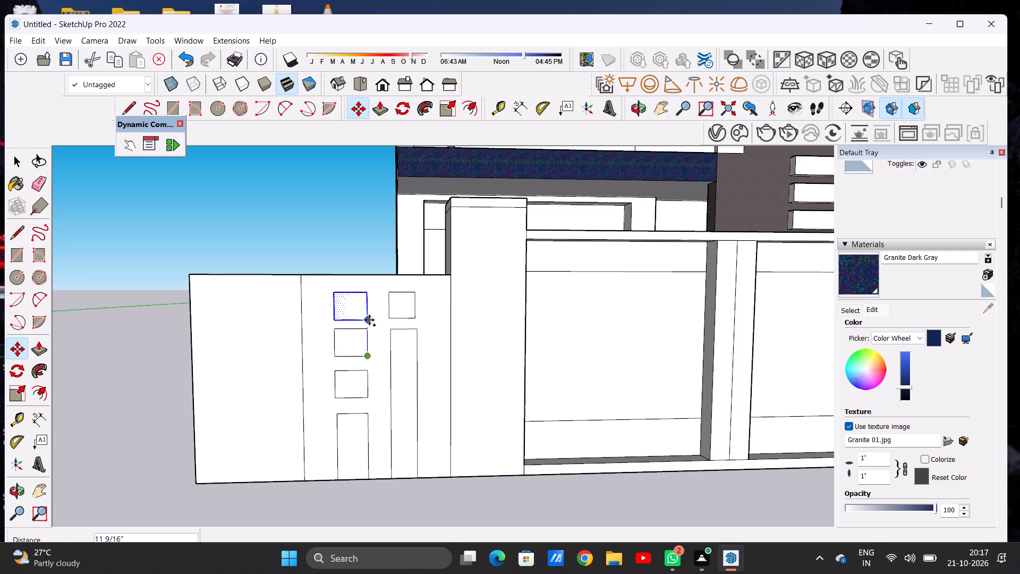
pyautogui.click(369, 320)
pyautogui.press('space')
pyautogui.click(277, 226)
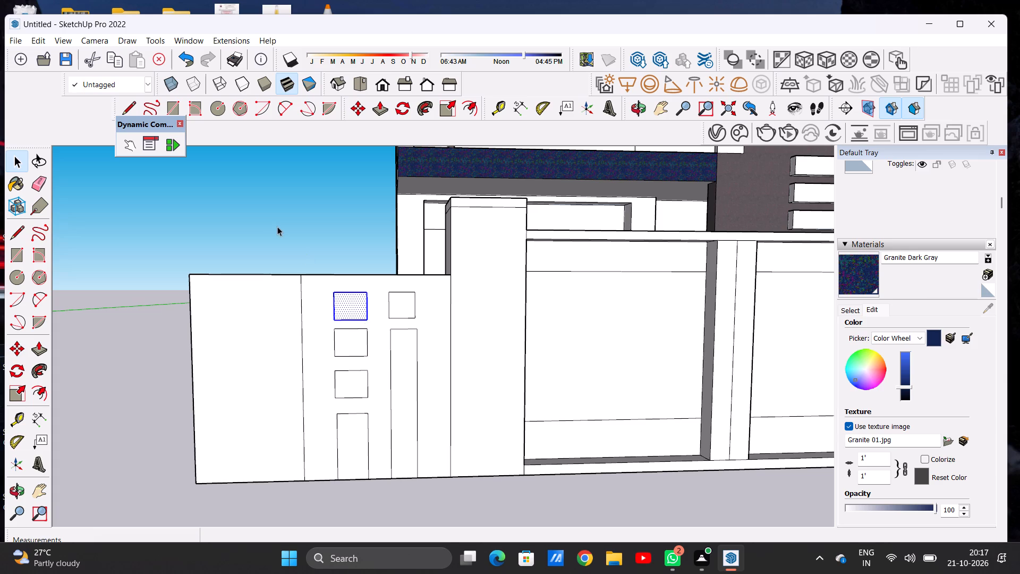
# Examine the front boundary wall and its strip-and-square pattern beside the gate from several angles and distances.
pyautogui.scroll(-9, 272, 359)
pyautogui.scroll(5, 351, 385)
pyautogui.scroll(2, 248, 303)
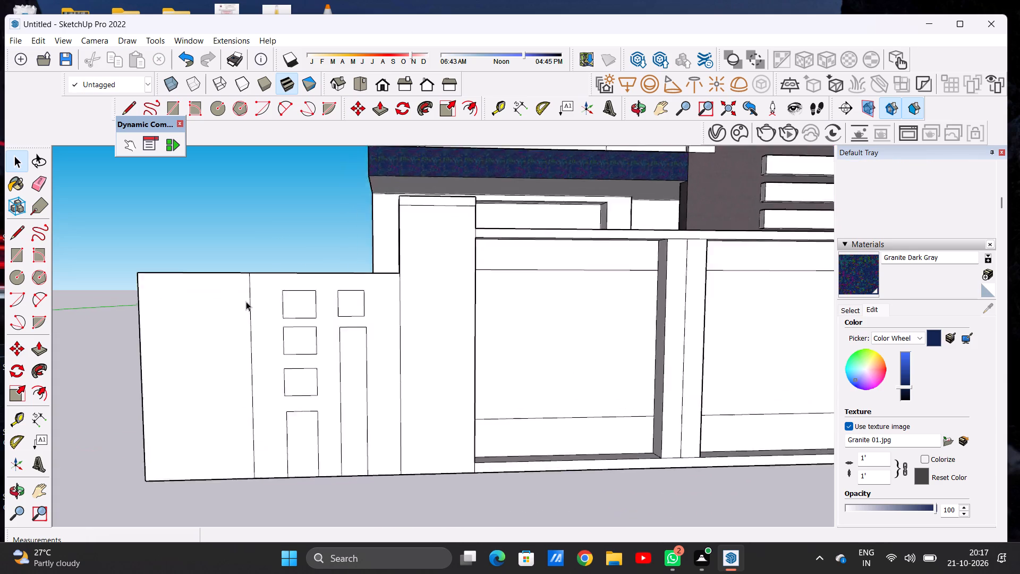
pyautogui.scroll(9, 246, 301)
pyautogui.scroll(-2, 231, 292)
pyautogui.scroll(1, 231, 292)
pyautogui.scroll(-18, 231, 292)
pyautogui.moveTo(294, 268); pyautogui.dragTo(294, 296, button='middle')
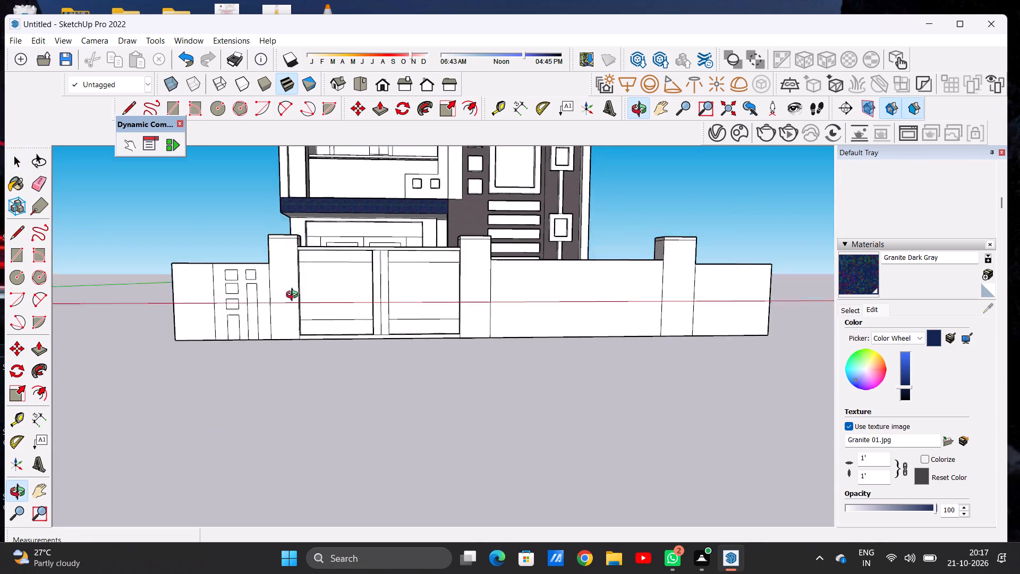
pyautogui.moveTo(294, 296); pyautogui.dragTo(293, 377, button='middle')
pyautogui.scroll(-7, 260, 231)
pyautogui.scroll(6, 326, 350)
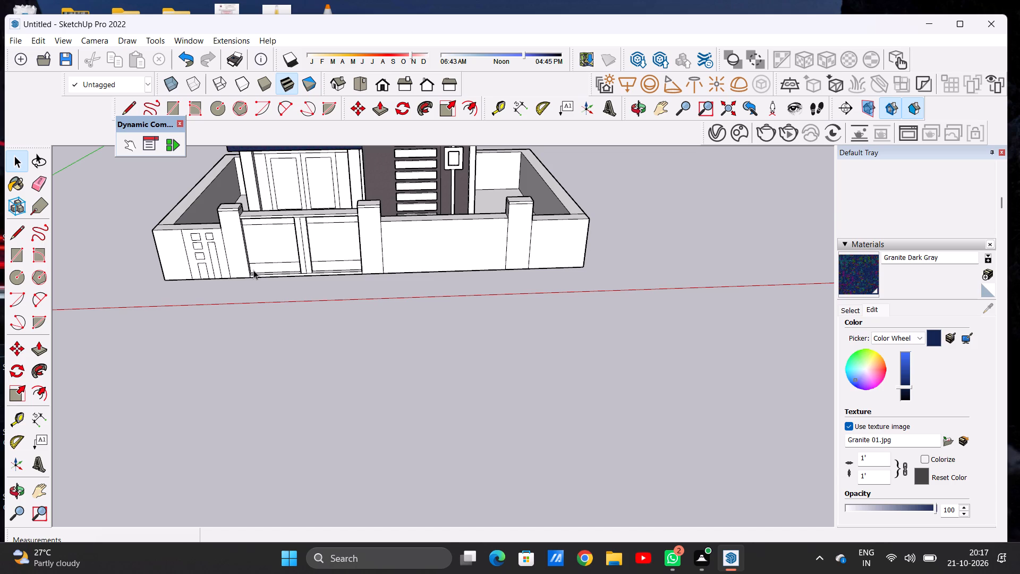
pyautogui.scroll(-8, 309, 298)
pyautogui.scroll(1, 235, 261)
pyautogui.scroll(-1, 235, 261)
pyautogui.scroll(4, 235, 260)
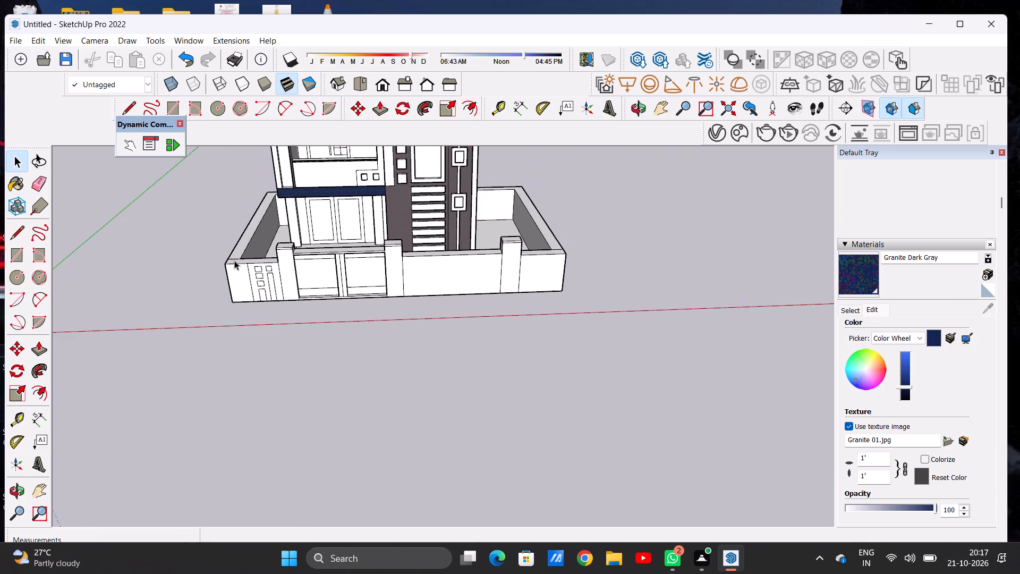
pyautogui.scroll(7, 274, 287)
pyautogui.moveTo(274, 290); pyautogui.dragTo(273, 251, button='middle')
pyautogui.scroll(4, 267, 264)
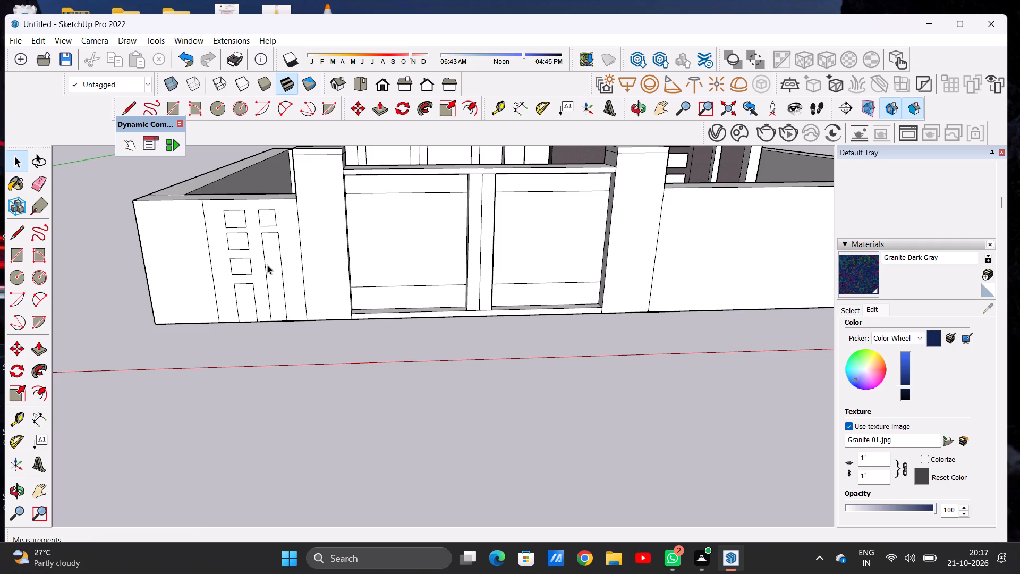
pyautogui.scroll(-13, 267, 269)
pyautogui.scroll(-5, 293, 321)
pyautogui.scroll(1, 283, 326)
pyautogui.scroll(-11, 283, 326)
pyautogui.scroll(8, 287, 289)
pyautogui.moveTo(286, 301); pyautogui.dragTo(265, 278, button='middle')
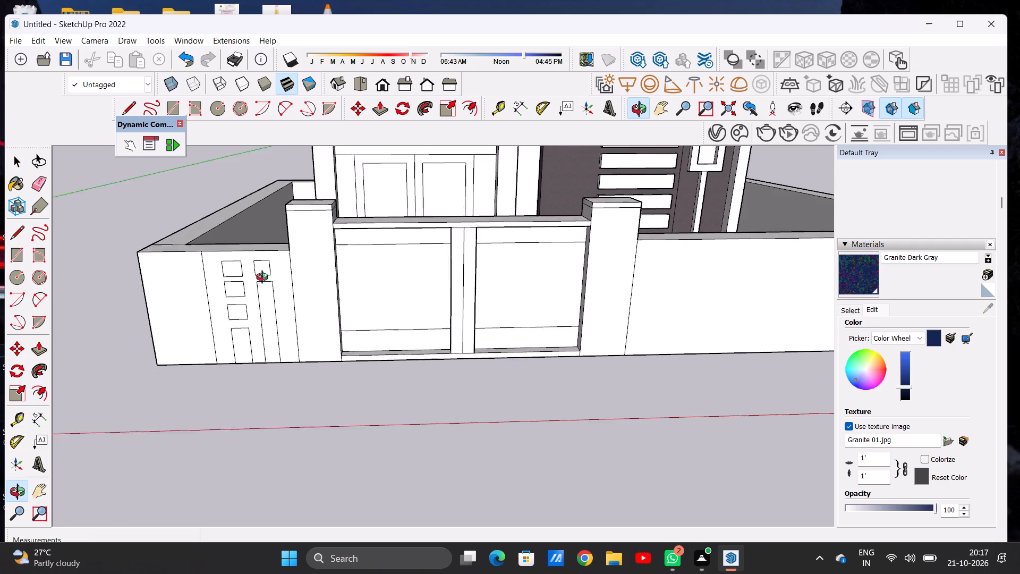
pyautogui.moveTo(265, 278); pyautogui.dragTo(192, 198, button='middle')
pyautogui.moveTo(276, 282); pyautogui.dragTo(389, 388, button='middle')
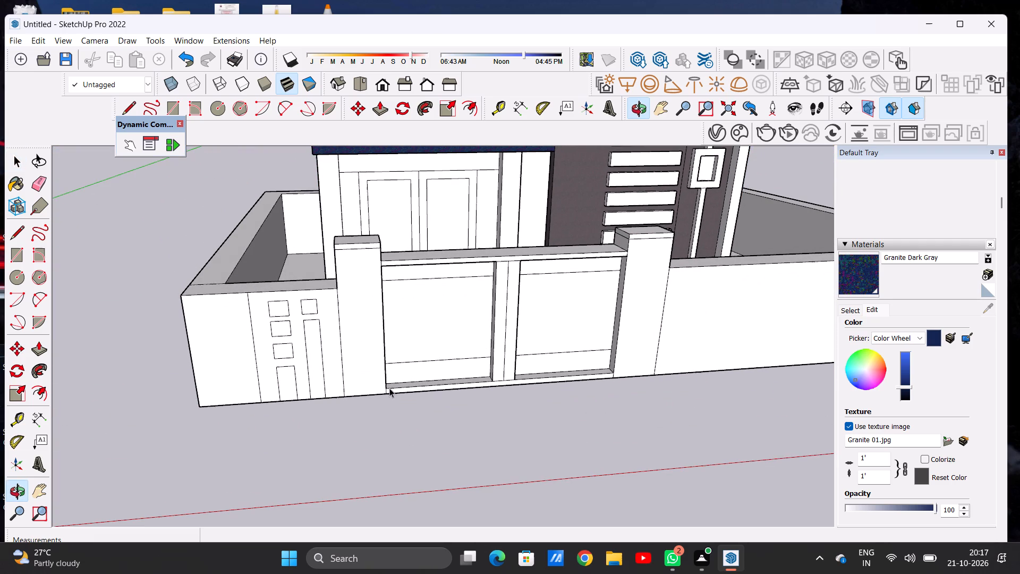
pyautogui.scroll(-2, 274, 335)
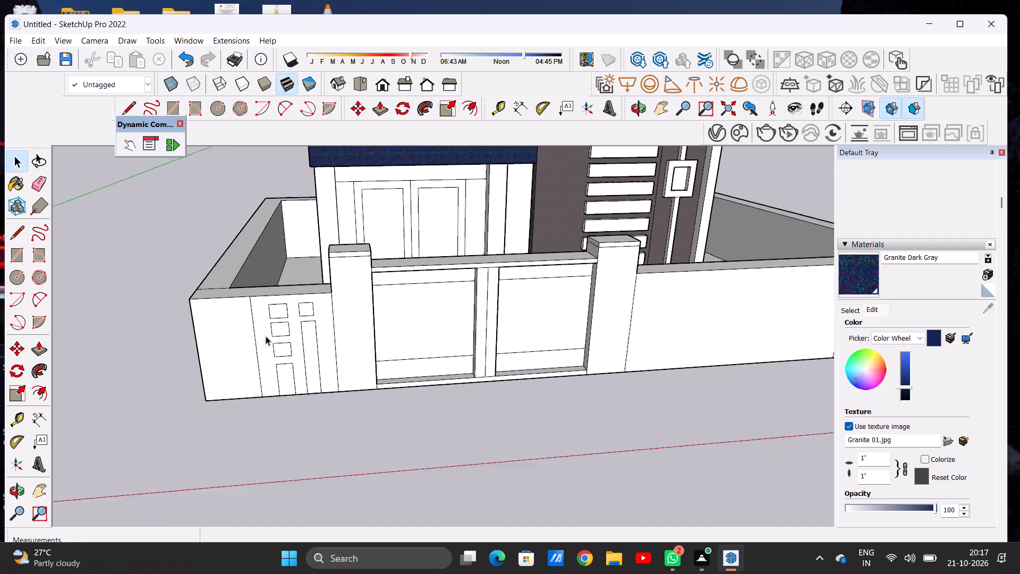
pyautogui.scroll(-4, 266, 336)
pyautogui.scroll(7, 266, 328)
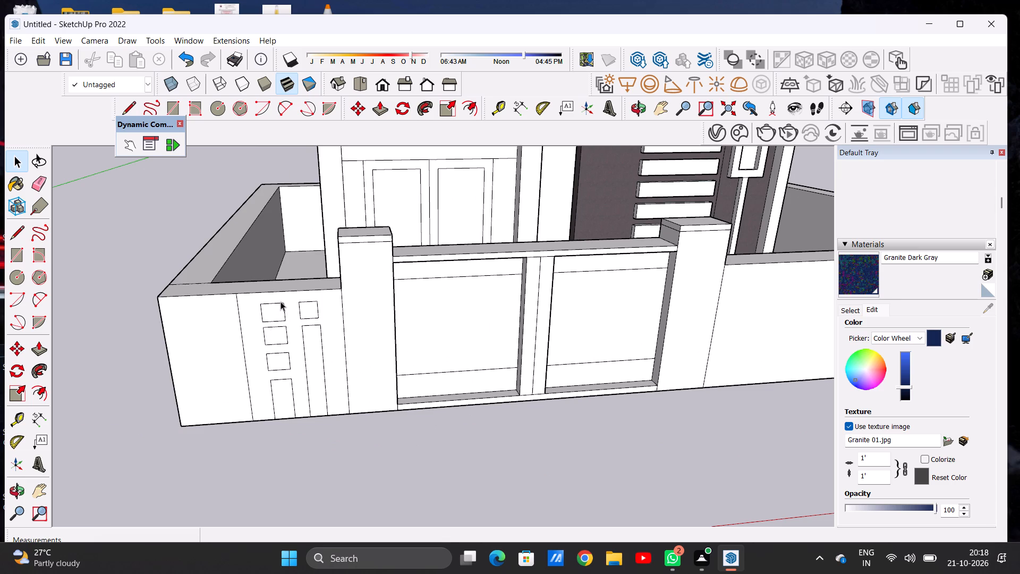
pyautogui.scroll(-10, 256, 265)
pyautogui.scroll(1, 278, 316)
pyautogui.scroll(-4, 278, 316)
pyautogui.scroll(-5, 341, 393)
pyautogui.scroll(2, 321, 368)
pyautogui.scroll(-1, 321, 368)
pyautogui.scroll(4, 321, 368)
pyautogui.scroll(-4, 275, 350)
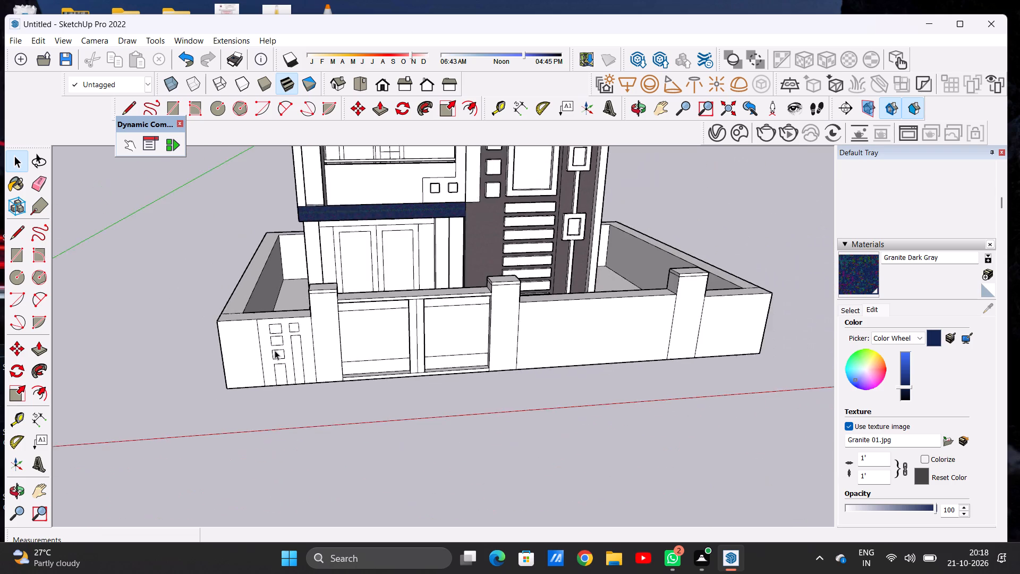
pyautogui.scroll(-7, 275, 350)
pyautogui.scroll(1, 382, 343)
pyautogui.scroll(-1, 382, 343)
pyautogui.scroll(1, 382, 343)
pyautogui.scroll(-1, 382, 343)
pyautogui.scroll(1, 382, 343)
pyautogui.scroll(2, 270, 333)
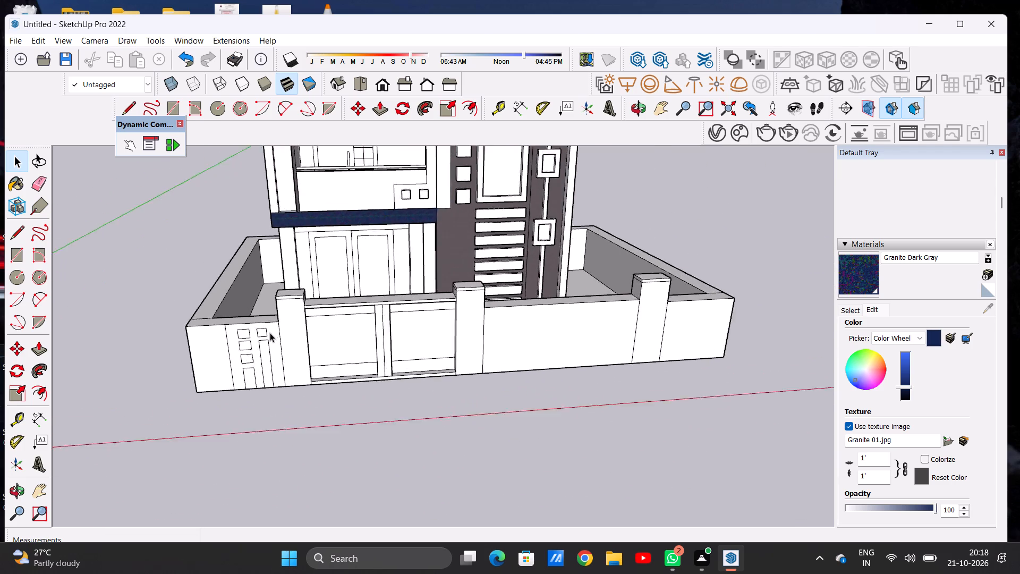
pyautogui.scroll(8, 270, 333)
pyautogui.moveTo(261, 369); pyautogui.dragTo(248, 317, button='middle')
pyautogui.scroll(-2, 254, 353)
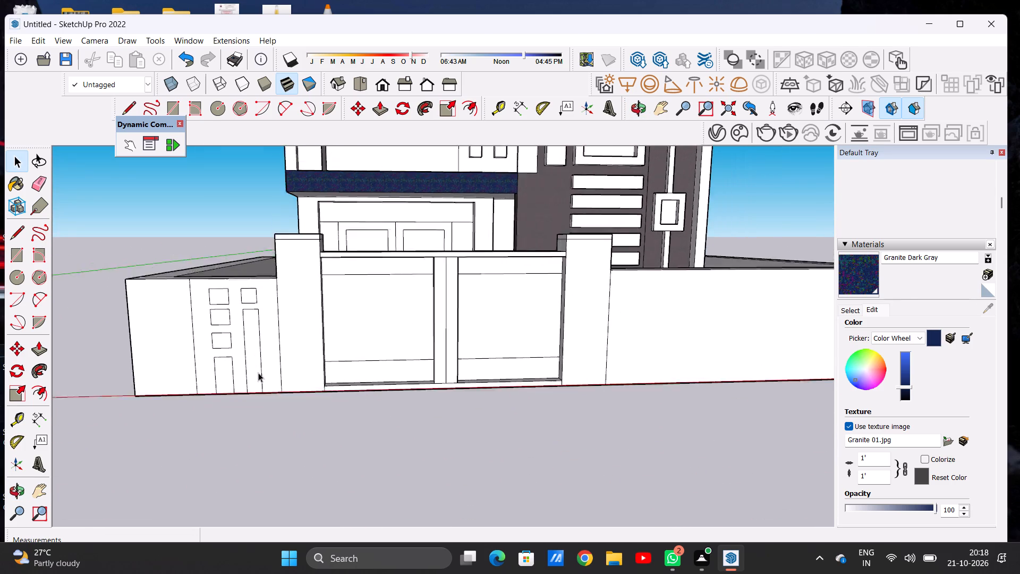
pyautogui.scroll(-4, 258, 373)
pyautogui.scroll(6, 274, 362)
pyautogui.moveTo(282, 349); pyautogui.dragTo(269, 384, button='middle')
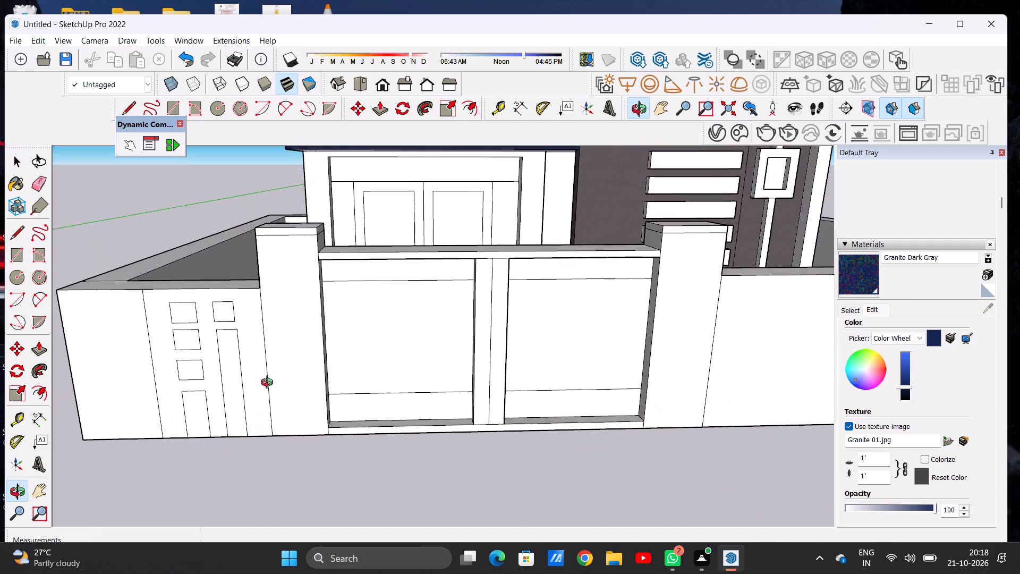
pyautogui.moveTo(269, 384); pyautogui.dragTo(266, 399, button='middle')
pyautogui.scroll(-5, 311, 384)
pyautogui.scroll(4, 267, 373)
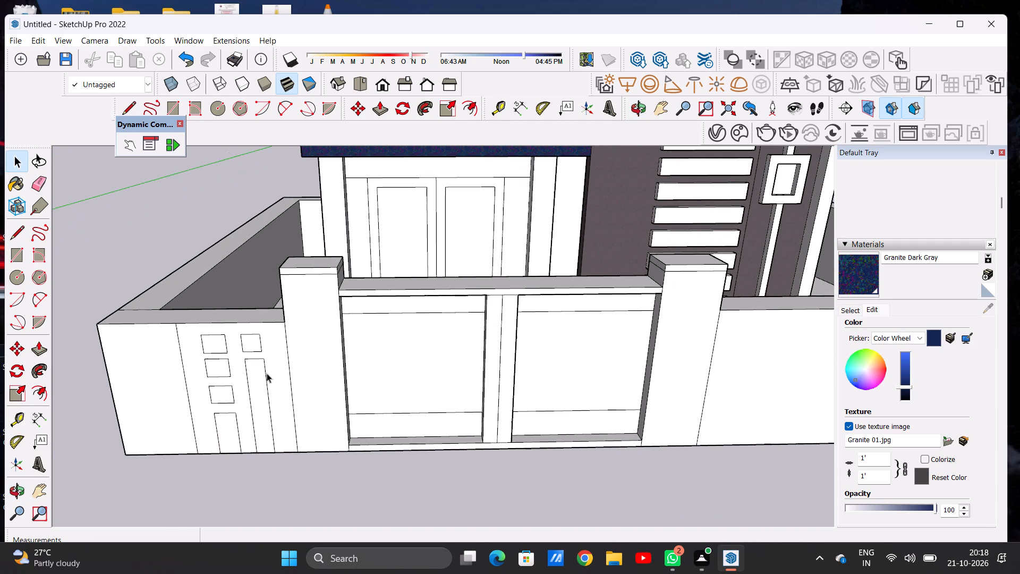
pyautogui.scroll(1, 266, 373)
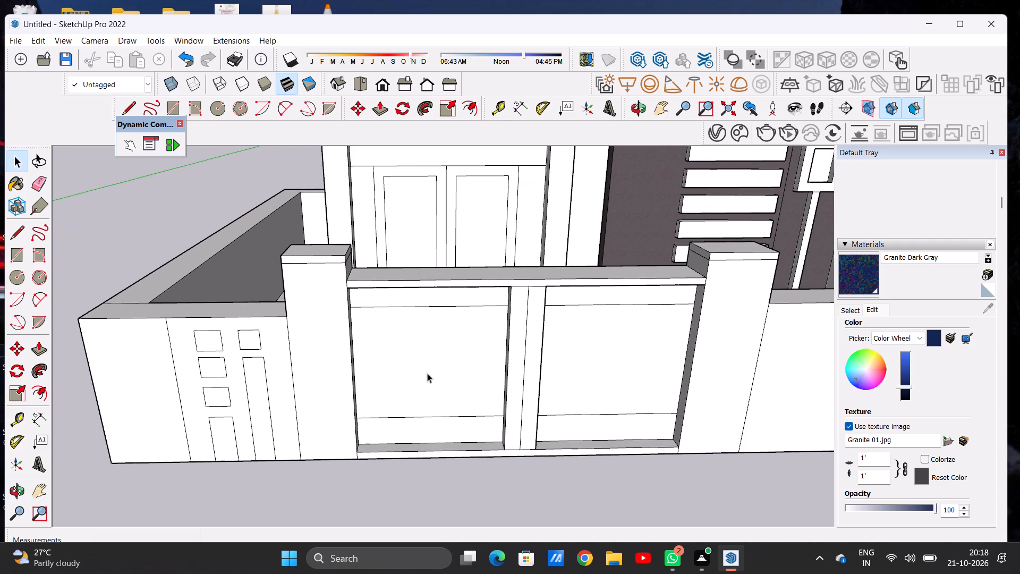
# Paint the boundary wall area surrounding the strips and small squares with the Granite Dark Gray material.
pyautogui.click(861, 271)
pyautogui.scroll(2, 255, 350)
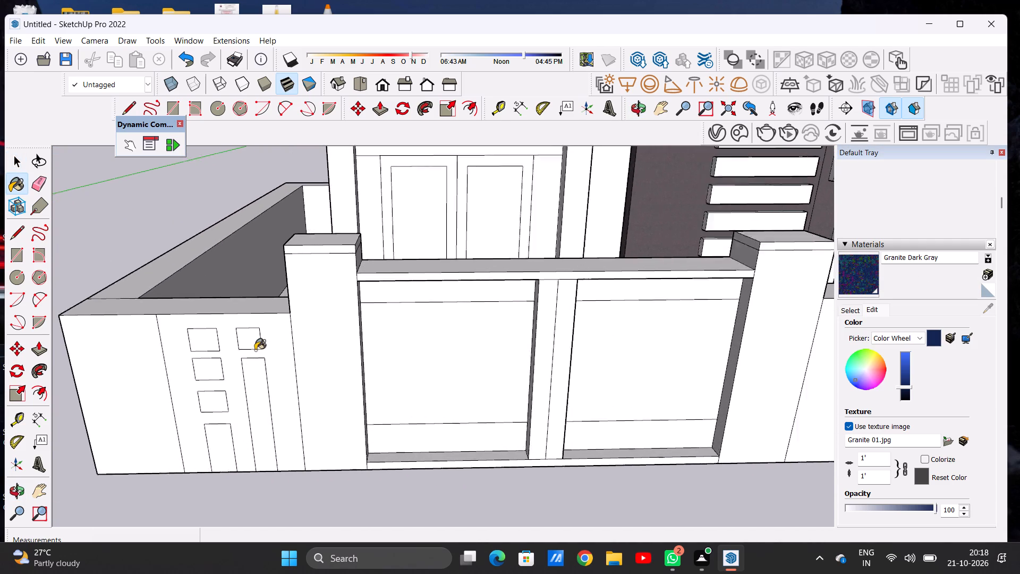
pyautogui.scroll(3, 255, 350)
pyautogui.click(285, 328)
pyautogui.scroll(4, 281, 360)
pyautogui.scroll(-14, 281, 360)
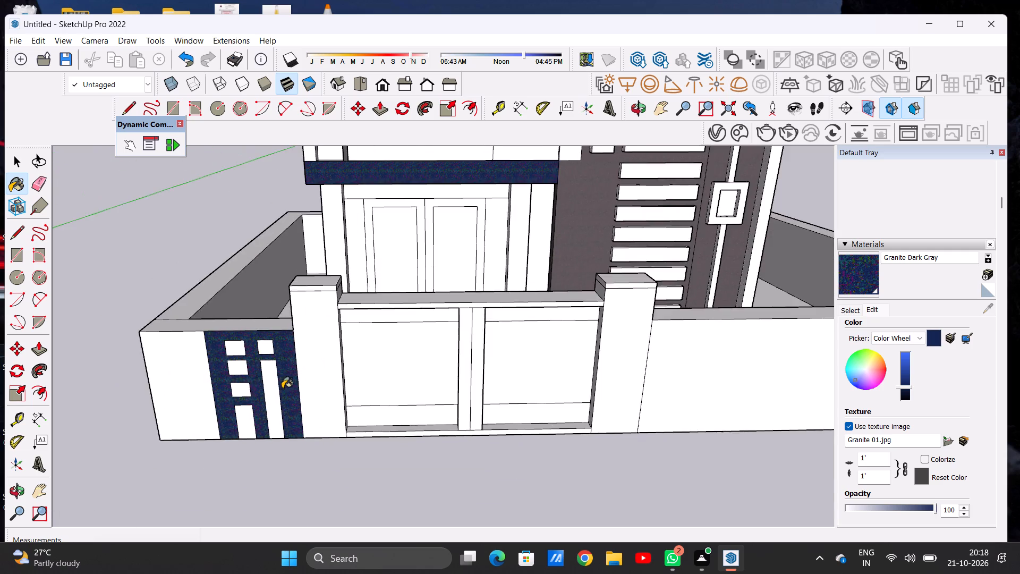
# Darken the Granite Dark Gray material by lowering its colour brightness.
pyautogui.moveTo(282, 389); pyautogui.dragTo(277, 328, button='middle')
pyautogui.scroll(5, 277, 328)
pyautogui.moveTo(276, 327); pyautogui.dragTo(270, 369, button='middle')
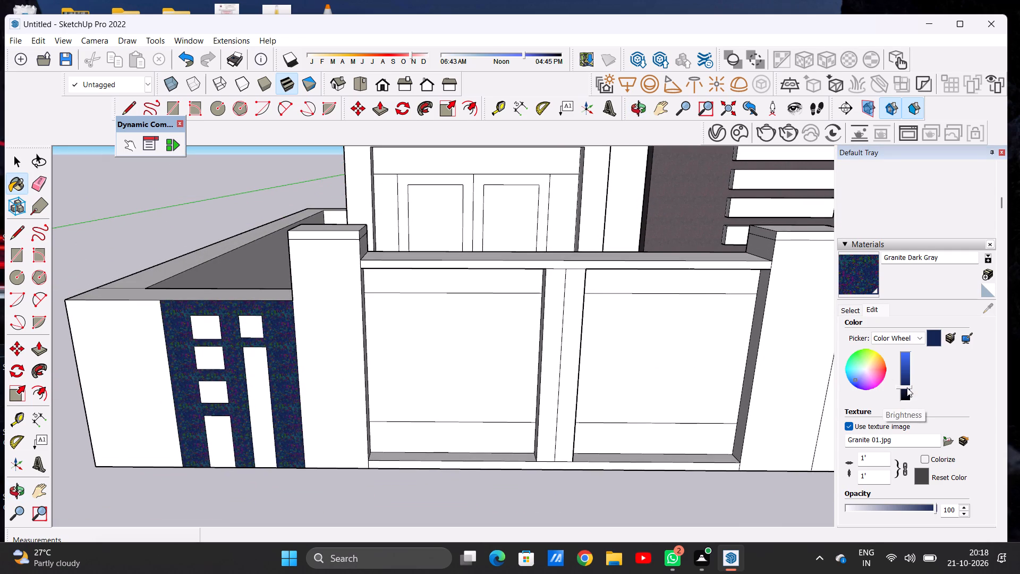
pyautogui.scroll(-1, 907, 387)
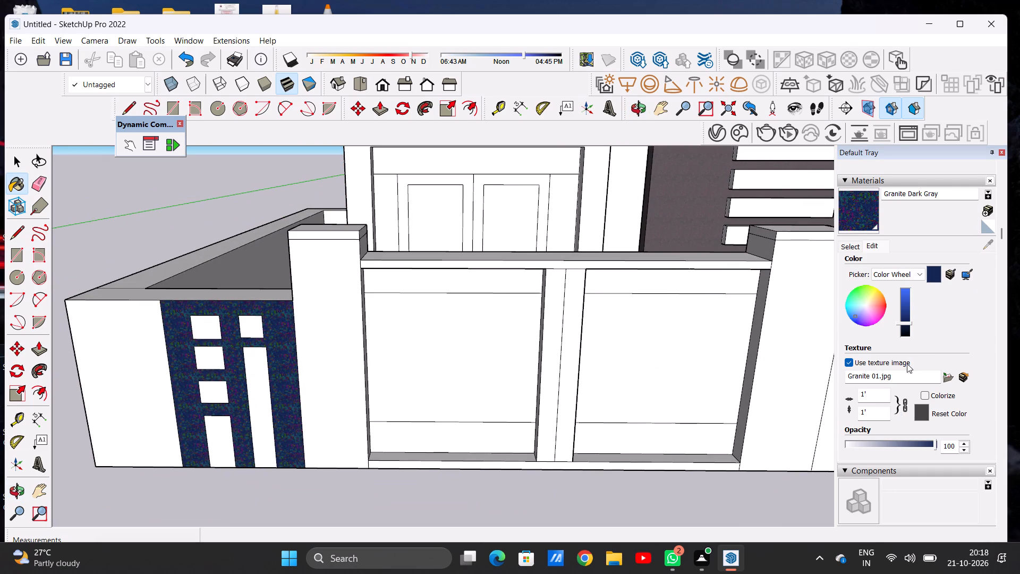
pyautogui.scroll(5, 912, 350)
pyautogui.scroll(-4, 913, 345)
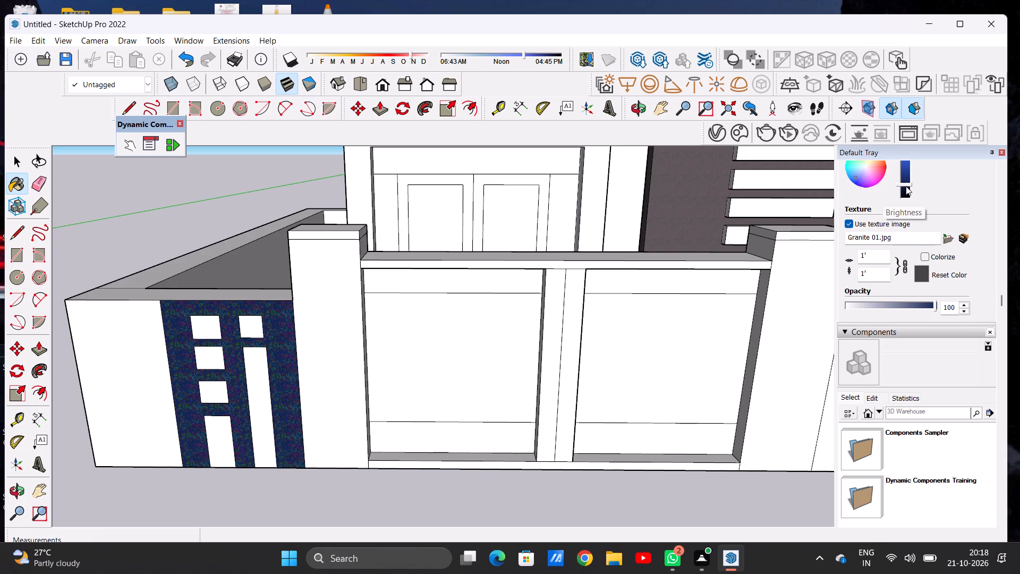
pyautogui.click(906, 188)
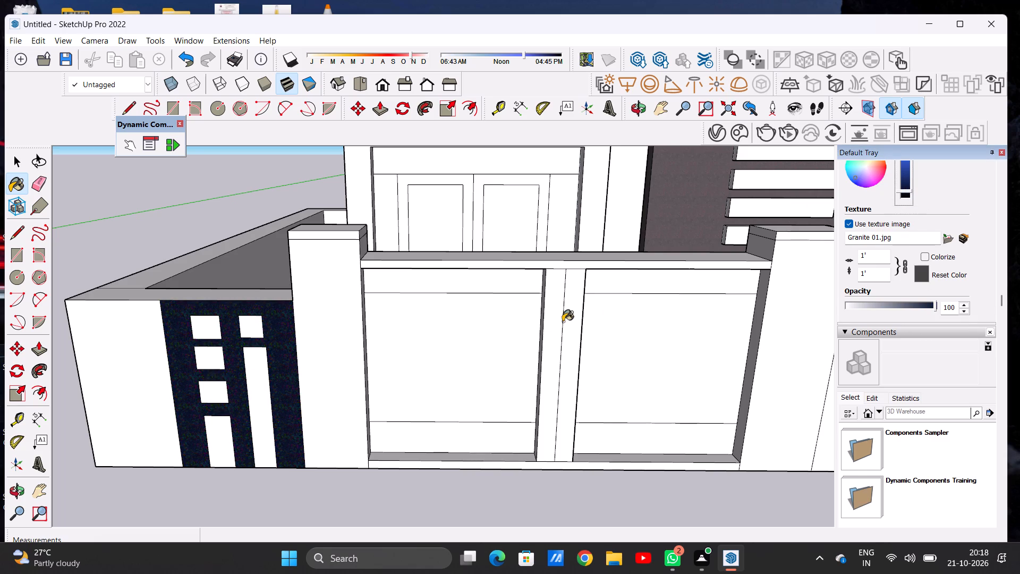
# Check the darkened granite on the wall and facade band, and raise the material's brightness slightly.
pyautogui.scroll(-7, 444, 334)
pyautogui.scroll(16, 370, 347)
pyautogui.scroll(-1, 354, 356)
pyautogui.scroll(16, 354, 356)
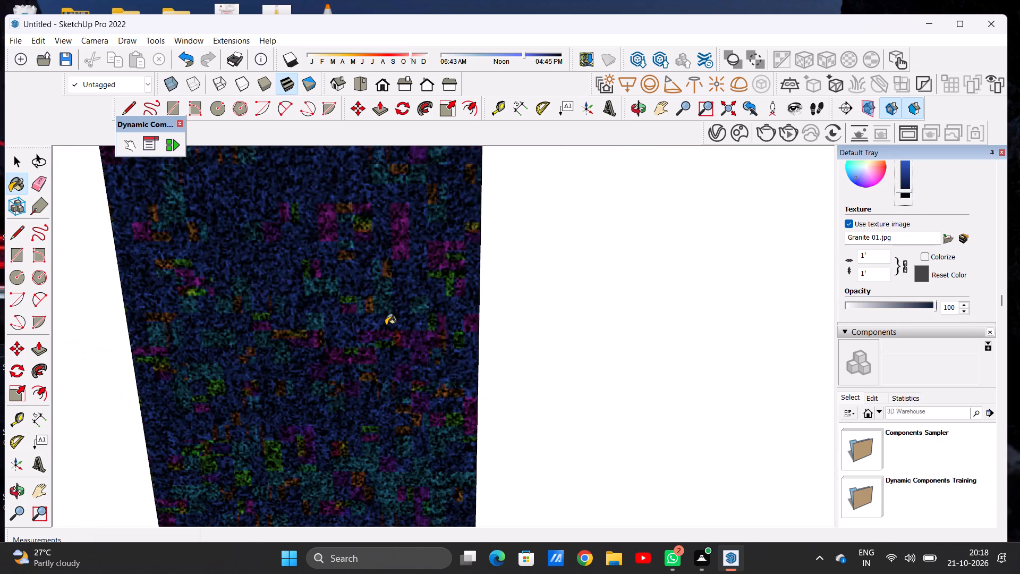
pyautogui.scroll(-15, 387, 324)
pyautogui.scroll(1, 385, 326)
pyautogui.scroll(-13, 385, 326)
pyautogui.scroll(1, 382, 360)
pyautogui.scroll(-10, 382, 360)
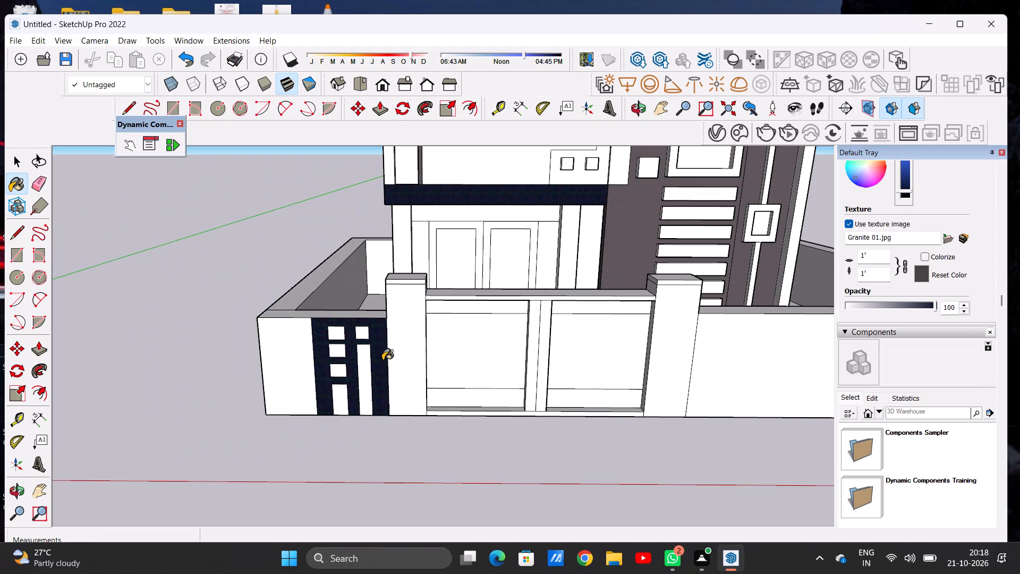
pyautogui.scroll(-8, 382, 360)
pyautogui.scroll(10, 382, 360)
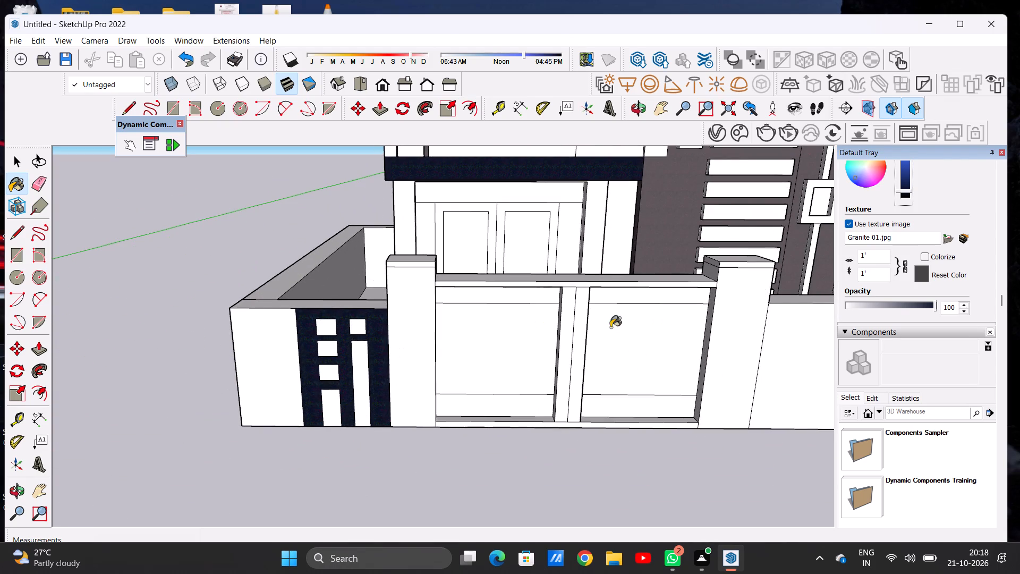
pyautogui.click(903, 188)
pyautogui.click(905, 188)
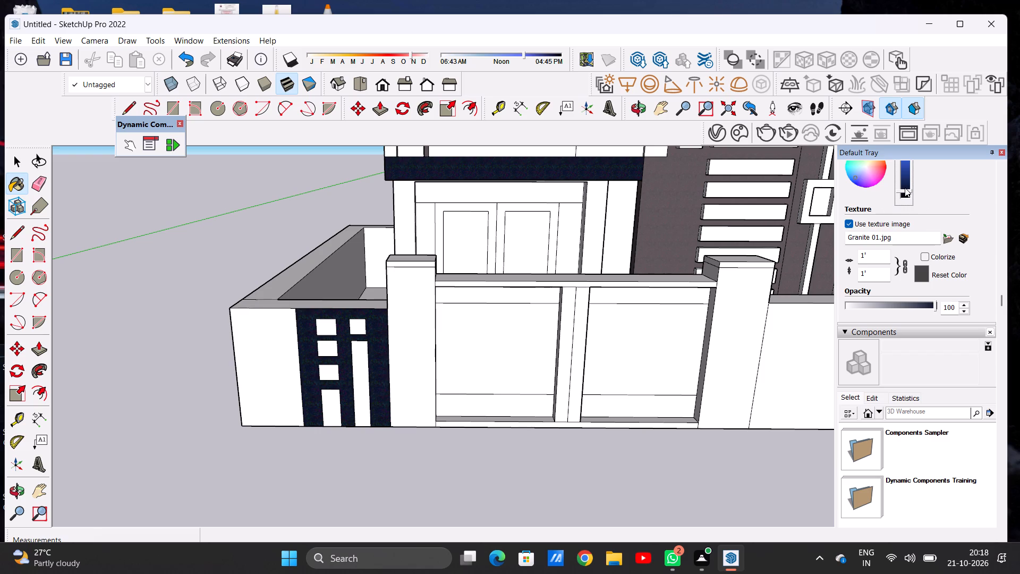
pyautogui.doubleClick(905, 188)
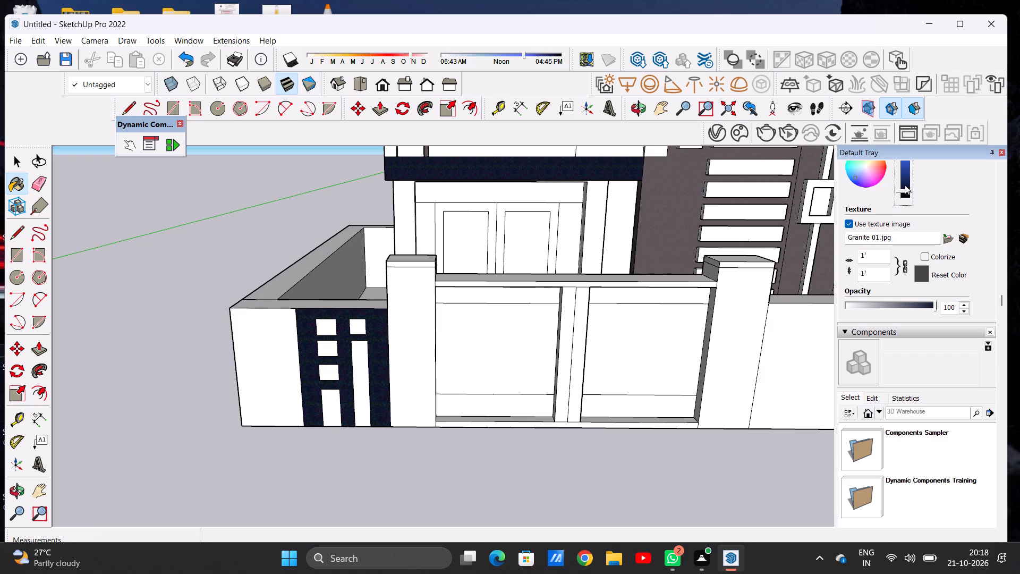
pyautogui.click(905, 186)
# Repaint the boundary wall area around the strips and small squares with Carrera Marble from the Stone collection.
pyautogui.scroll(-8, 807, 263)
pyautogui.scroll(-14, 597, 274)
pyautogui.scroll(9, 616, 285)
pyautogui.scroll(6, 440, 321)
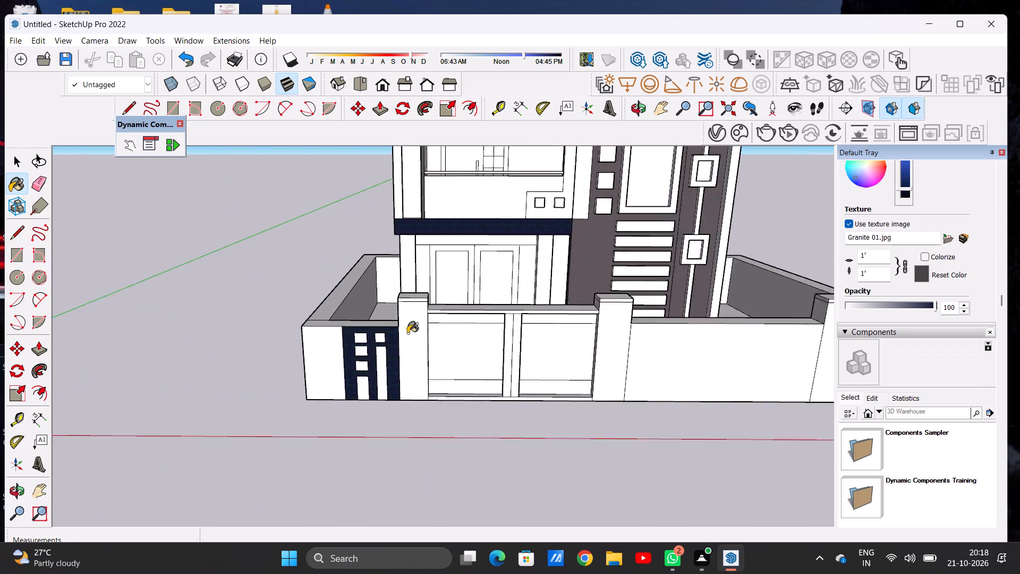
pyautogui.scroll(3, 407, 333)
pyautogui.scroll(2, 864, 241)
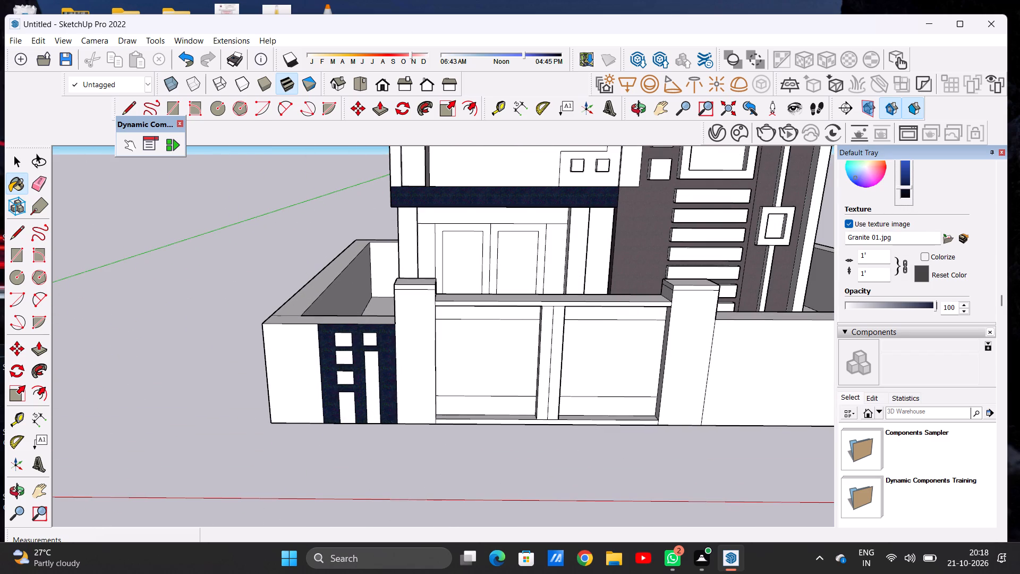
pyautogui.scroll(8, 864, 241)
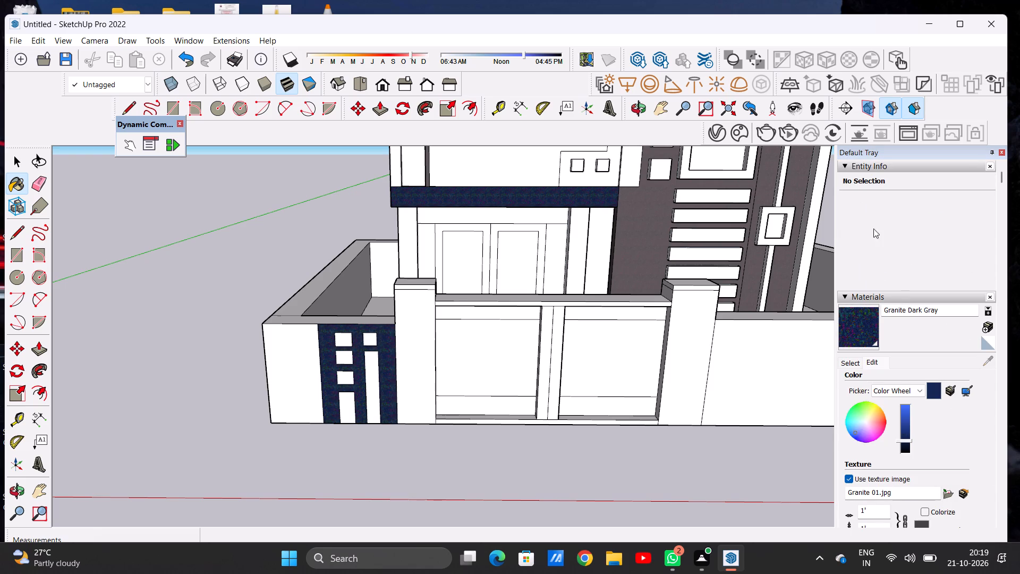
pyautogui.click(857, 361)
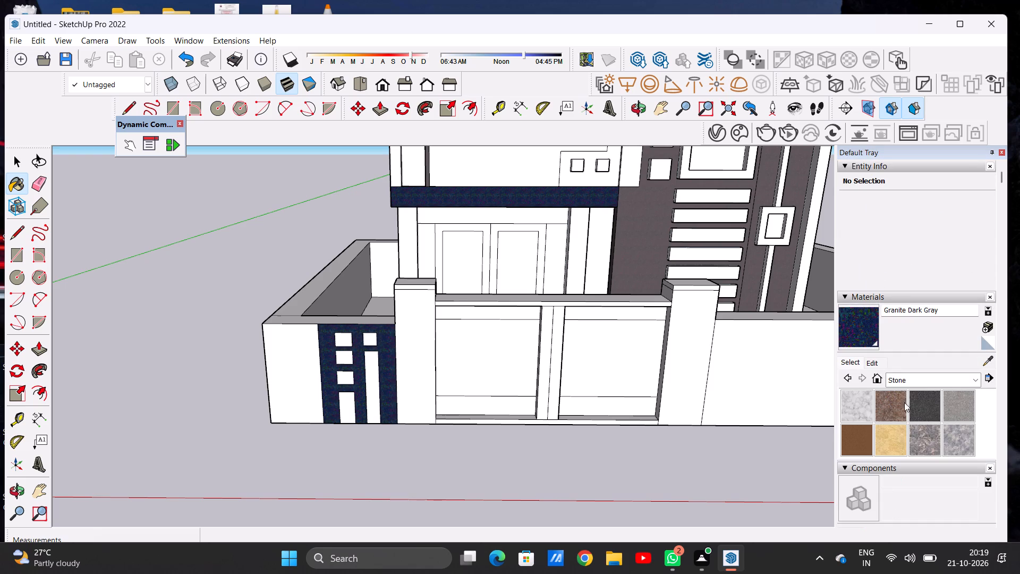
pyautogui.click(860, 412)
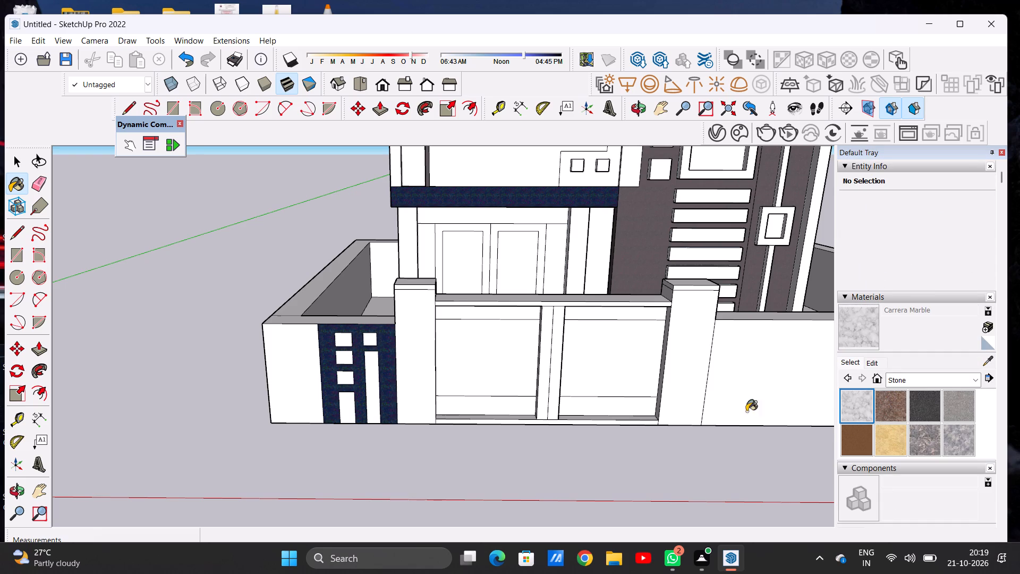
pyautogui.scroll(7, 468, 402)
pyautogui.click(326, 401)
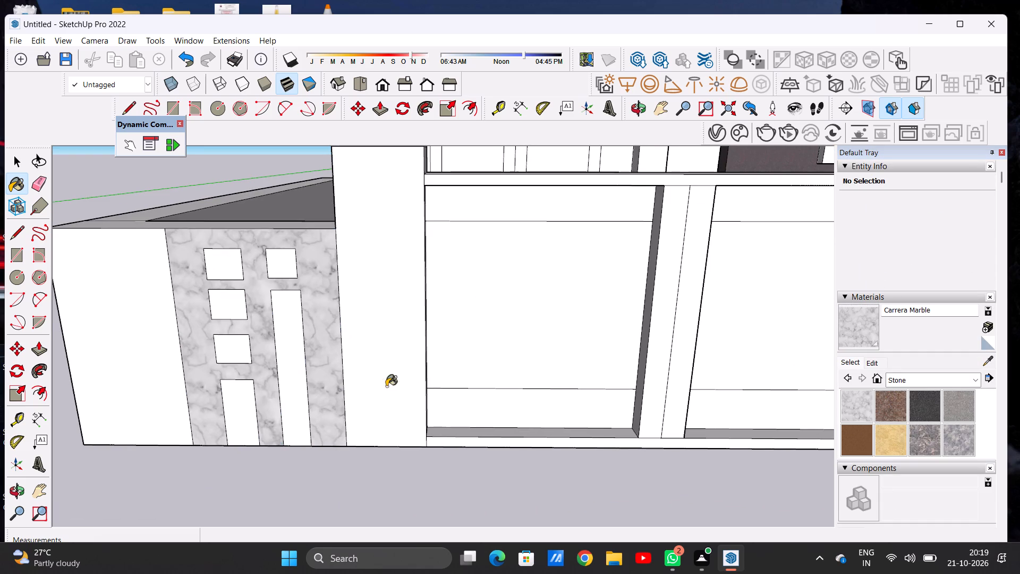
# Tint the Carrera Marble material blue and lower its brightness to a dark navy.
pyautogui.scroll(-4, 421, 389)
pyautogui.click(868, 364)
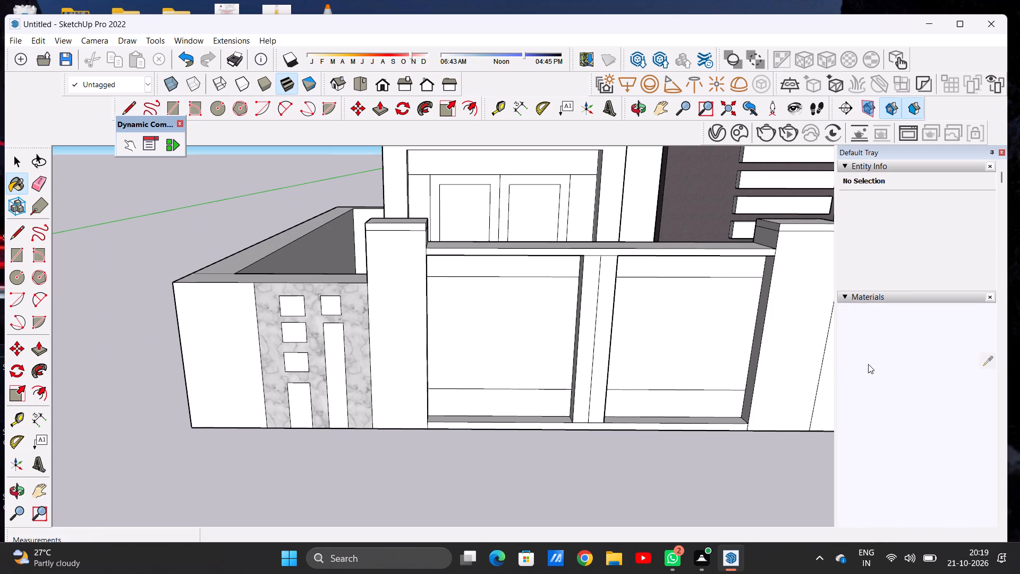
pyautogui.click(854, 430)
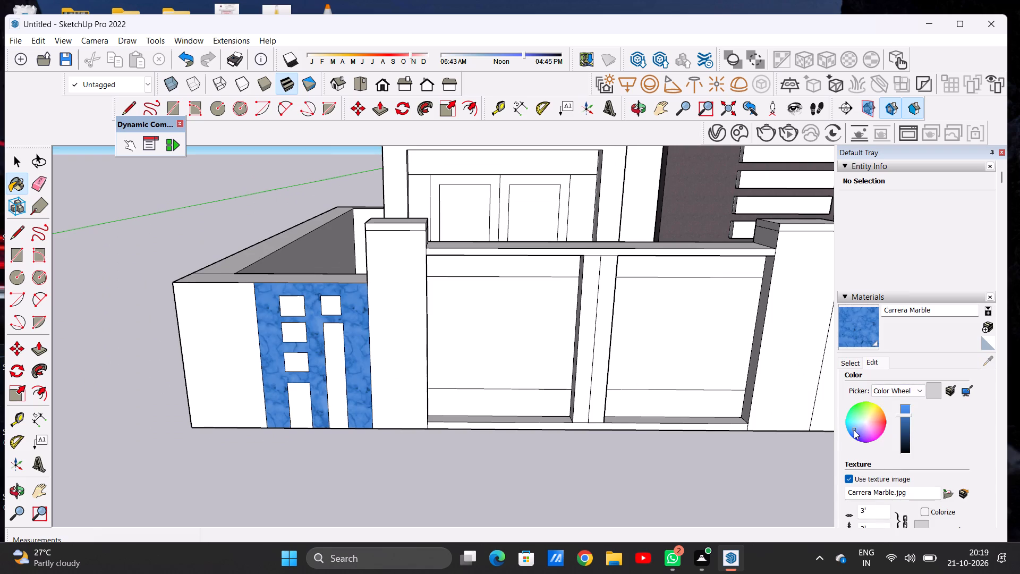
pyautogui.click(906, 433)
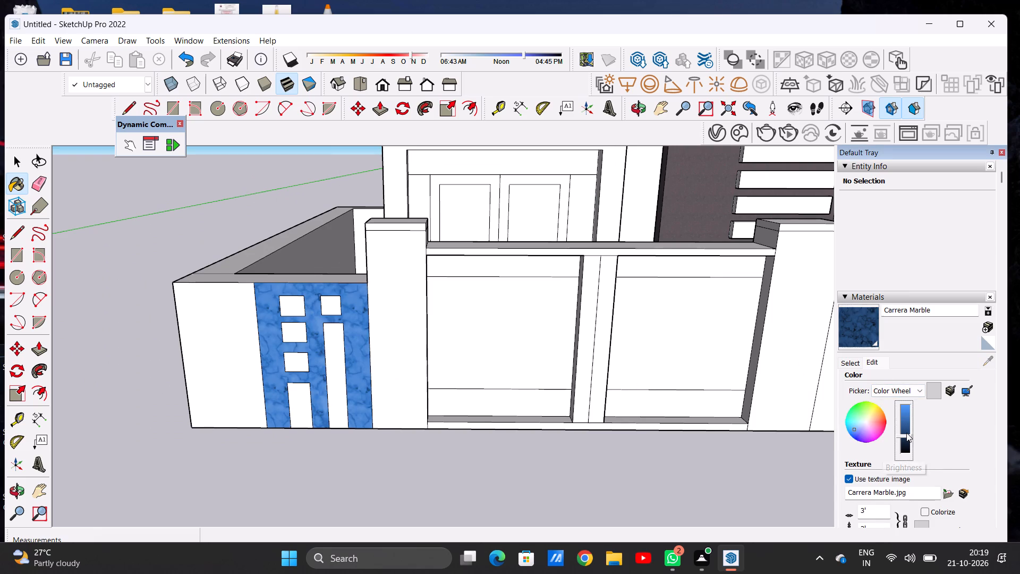
pyautogui.click(903, 440)
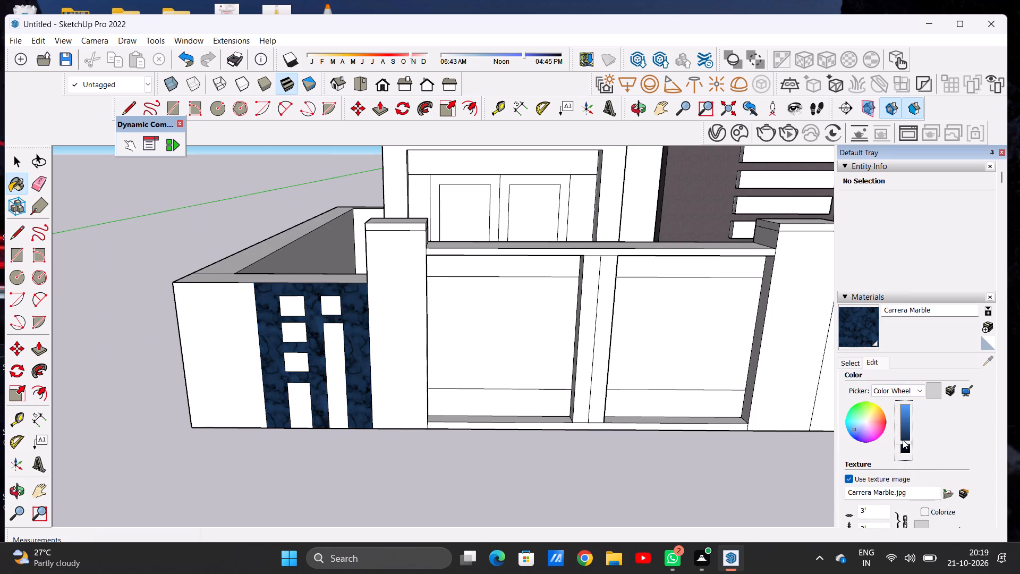
# Paint the horizontal facade band above the ground-floor entrance with the dark blue Carrera Marble.
pyautogui.scroll(17, 361, 369)
pyautogui.scroll(-7, 376, 336)
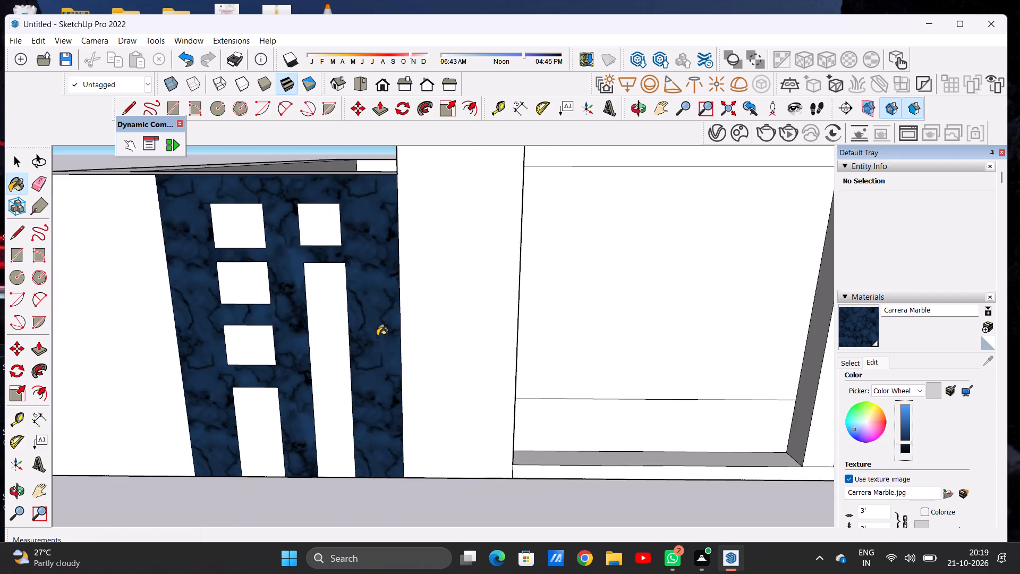
pyautogui.scroll(-5, 377, 336)
pyautogui.scroll(1, 377, 350)
pyautogui.scroll(-17, 377, 350)
pyautogui.scroll(11, 385, 198)
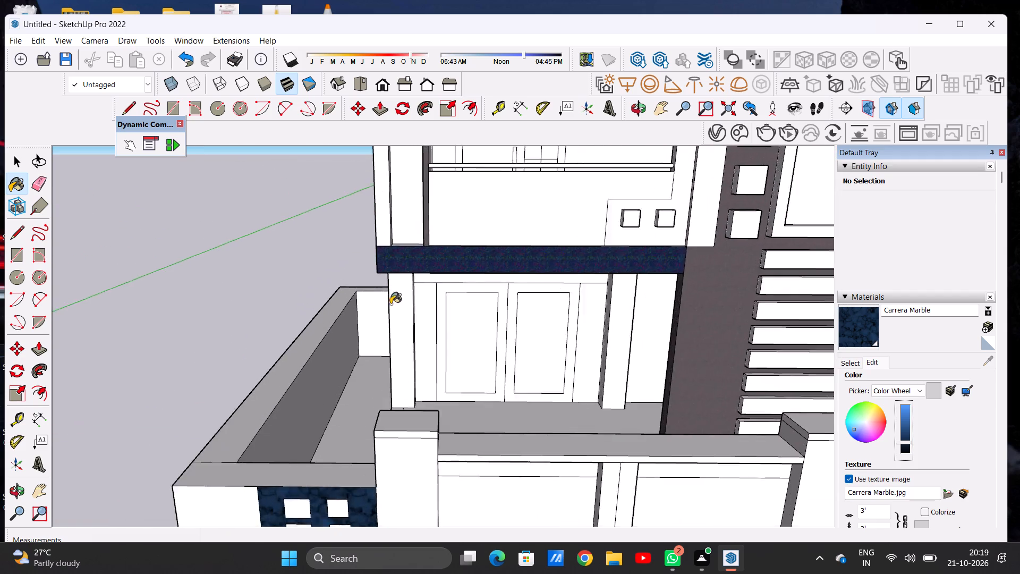
pyautogui.scroll(2, 390, 304)
pyautogui.click(404, 216)
pyautogui.scroll(-8, 386, 302)
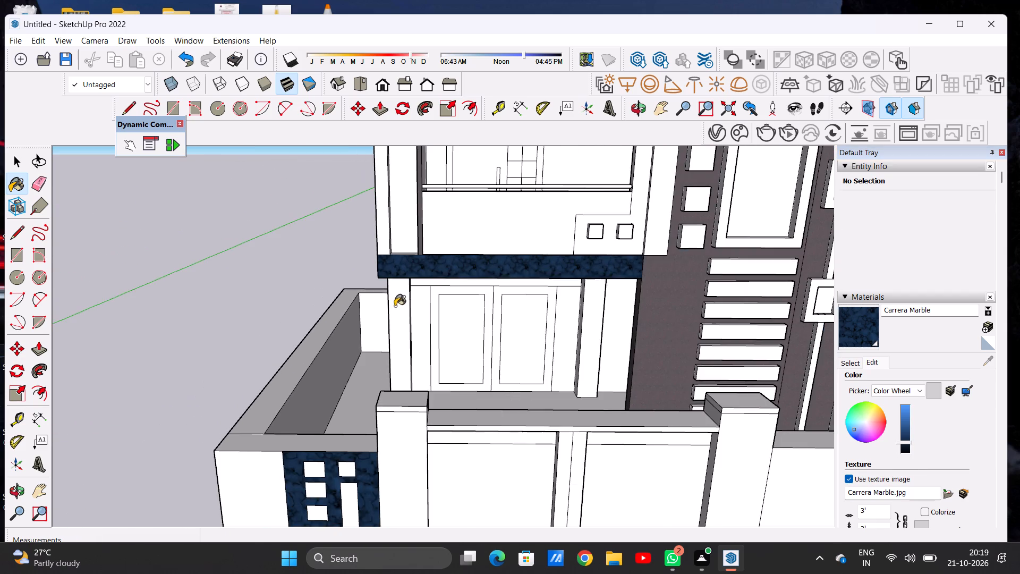
# Examine the dark blue marble on the boundary wall panel and facade band from several angles and distances.
pyautogui.scroll(-3, 423, 289)
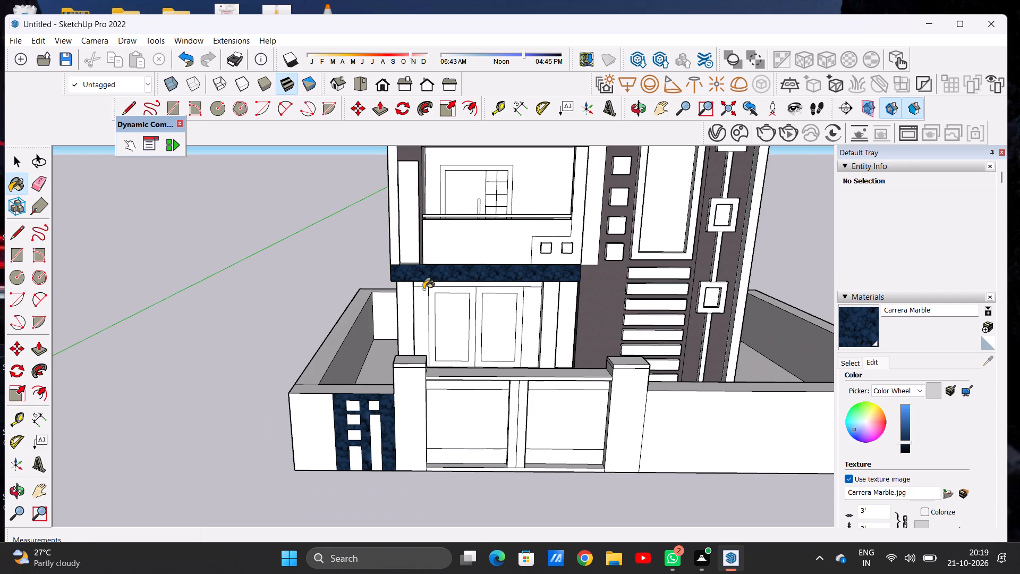
pyautogui.scroll(-5, 426, 289)
pyautogui.scroll(8, 422, 333)
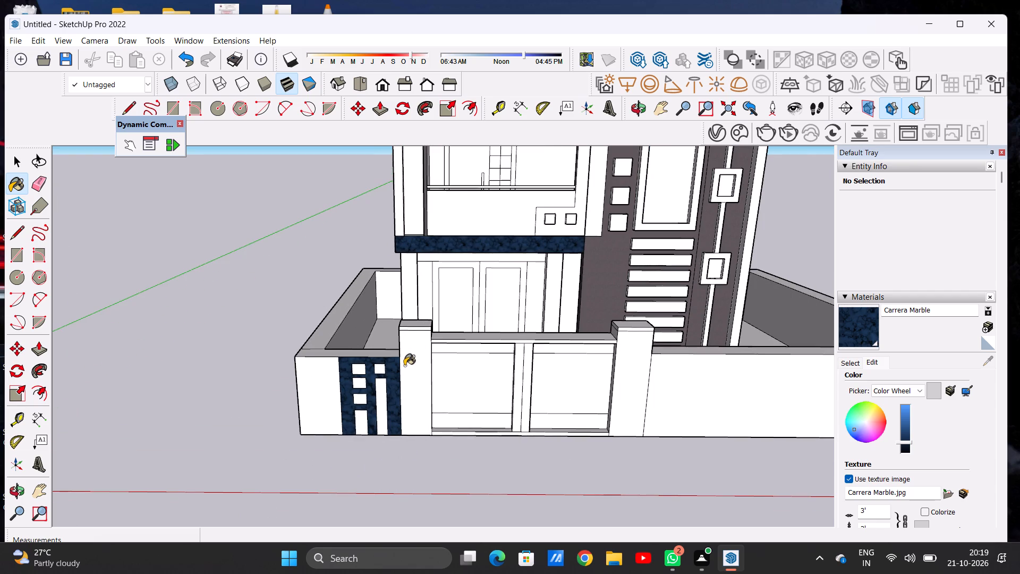
pyautogui.scroll(-5, 424, 343)
pyautogui.moveTo(375, 379); pyautogui.dragTo(474, 344, button='middle')
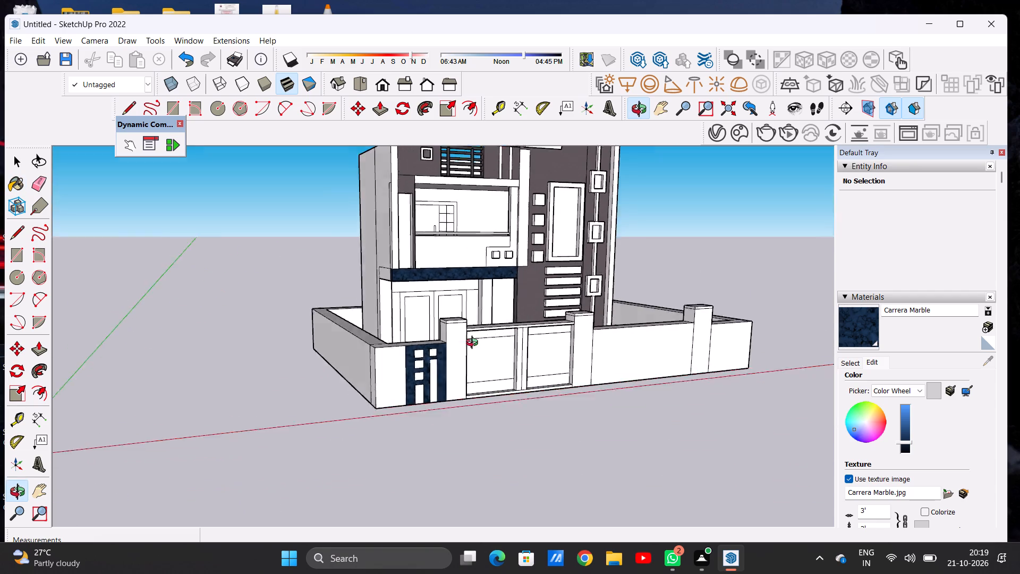
pyautogui.moveTo(474, 344); pyautogui.dragTo(418, 344, button='middle')
pyautogui.scroll(4, 413, 349)
pyautogui.scroll(-1, 414, 349)
pyautogui.scroll(14, 414, 349)
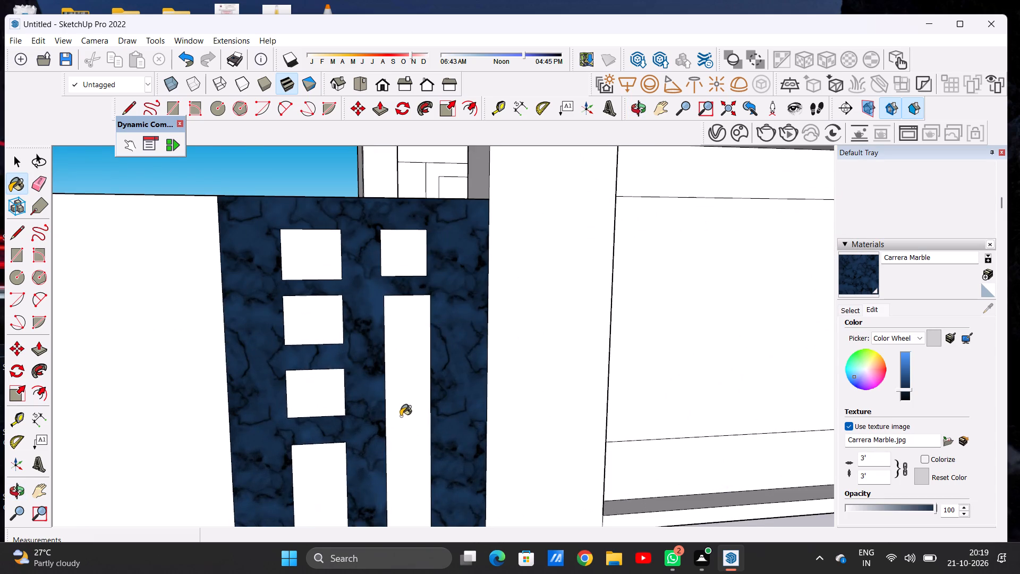
pyautogui.scroll(-16, 387, 411)
pyautogui.scroll(8, 430, 386)
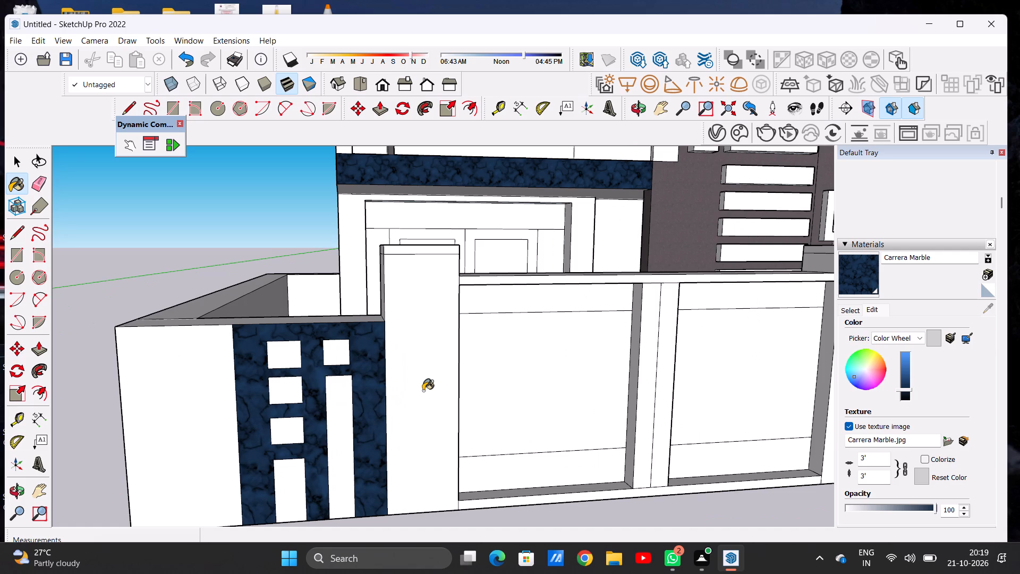
pyautogui.scroll(-8, 404, 366)
pyautogui.scroll(-6, 356, 358)
pyautogui.scroll(-18, 280, 394)
pyautogui.scroll(6, 296, 385)
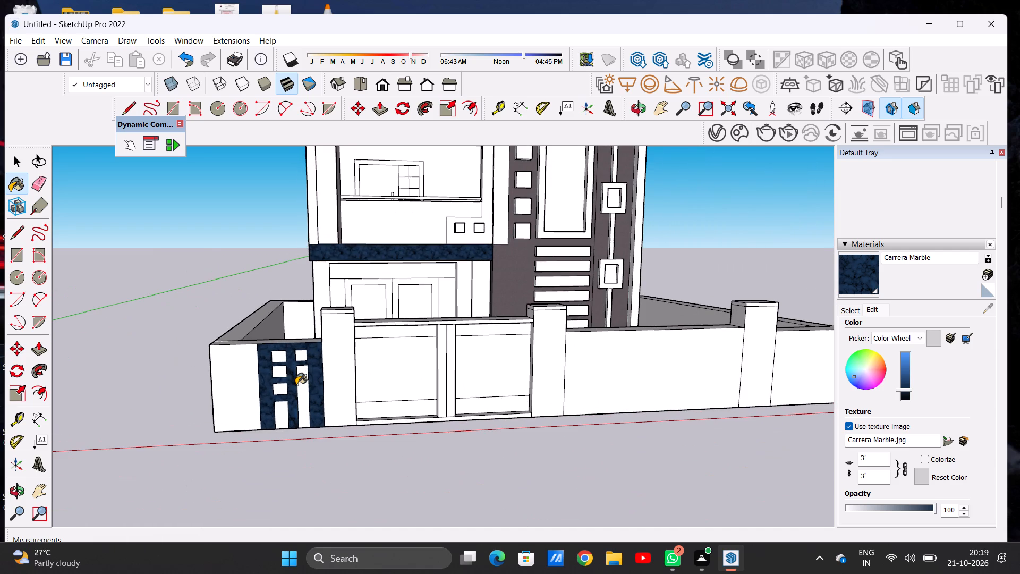
pyautogui.scroll(14, 283, 373)
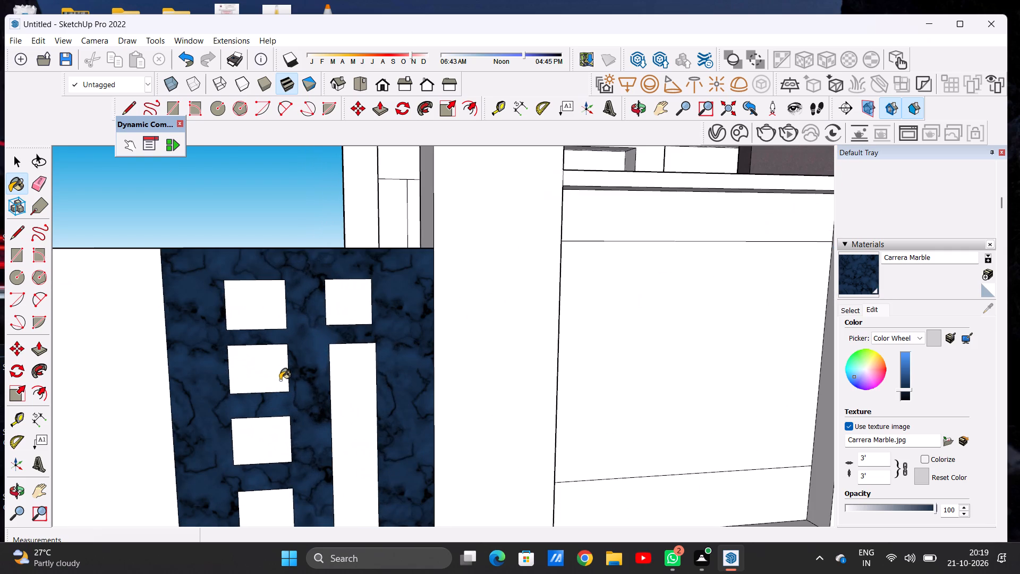
pyautogui.scroll(-13, 280, 395)
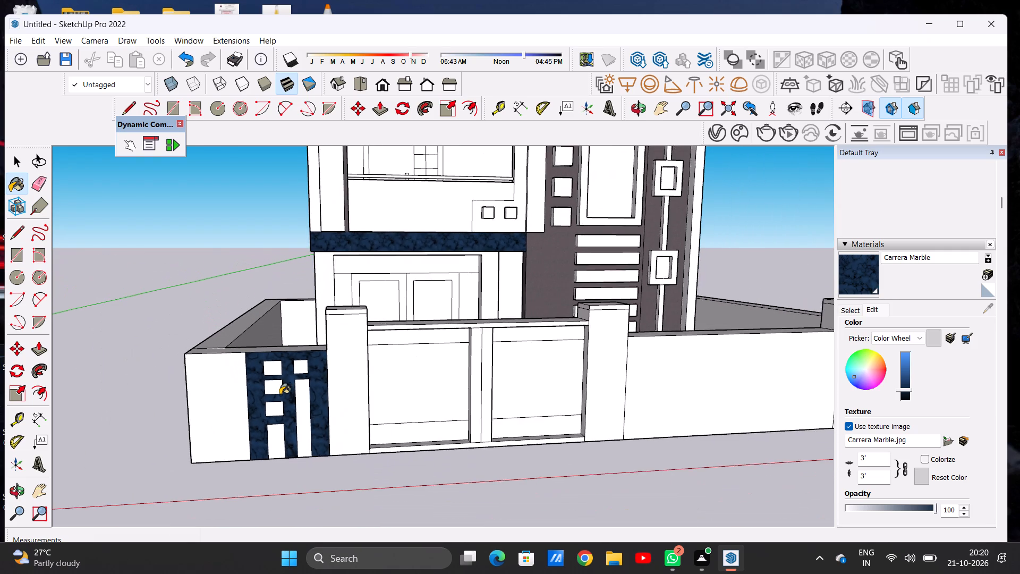
pyautogui.scroll(6, 301, 386)
pyautogui.scroll(-6, 279, 367)
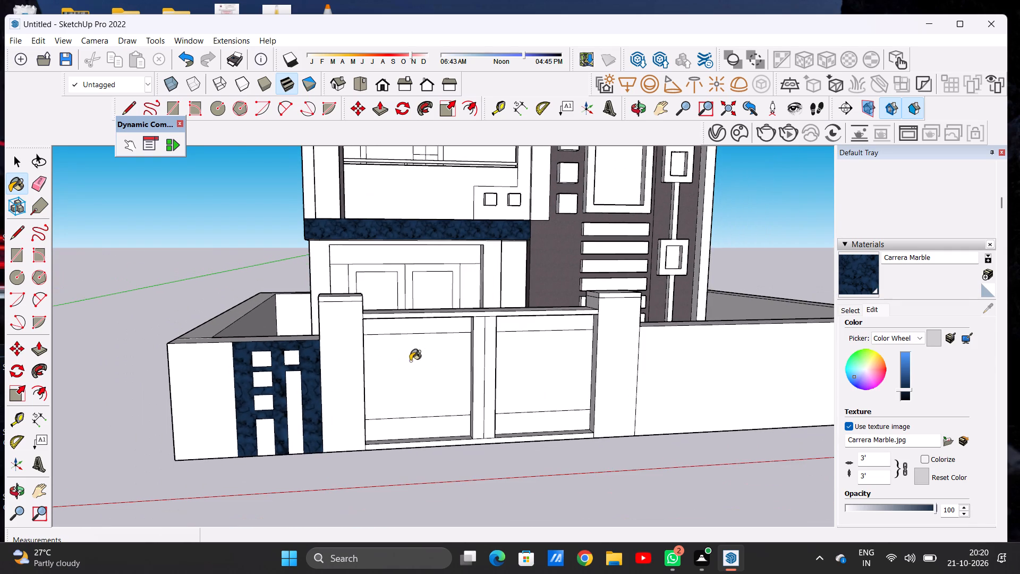
# Paint the front faces of both gate pillars below their caps with the dark blue Carrera Marble.
pyautogui.click(355, 369)
pyautogui.scroll(8, 347, 309)
pyautogui.scroll(-13, 250, 404)
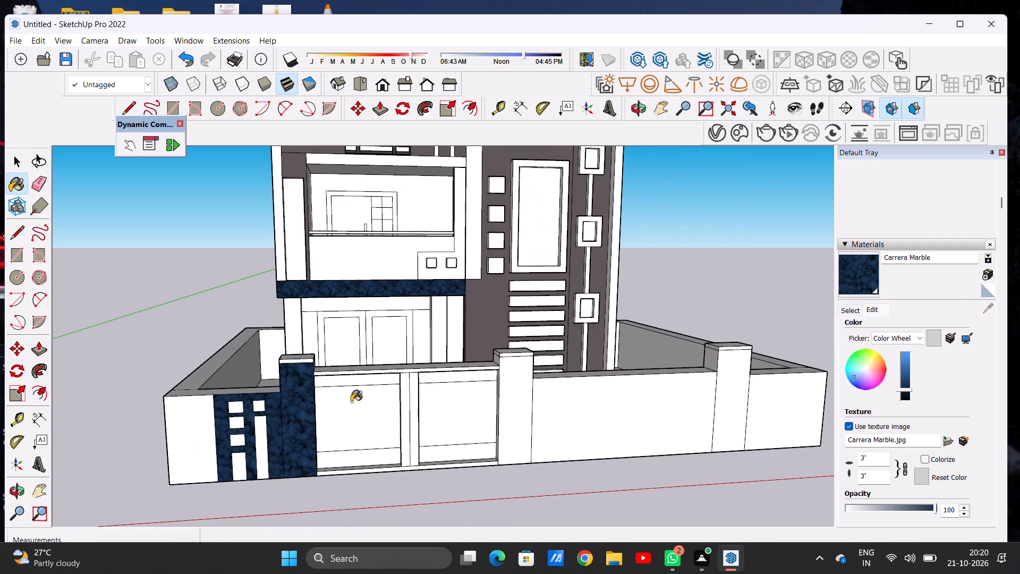
pyautogui.scroll(6, 505, 390)
pyautogui.click(493, 383)
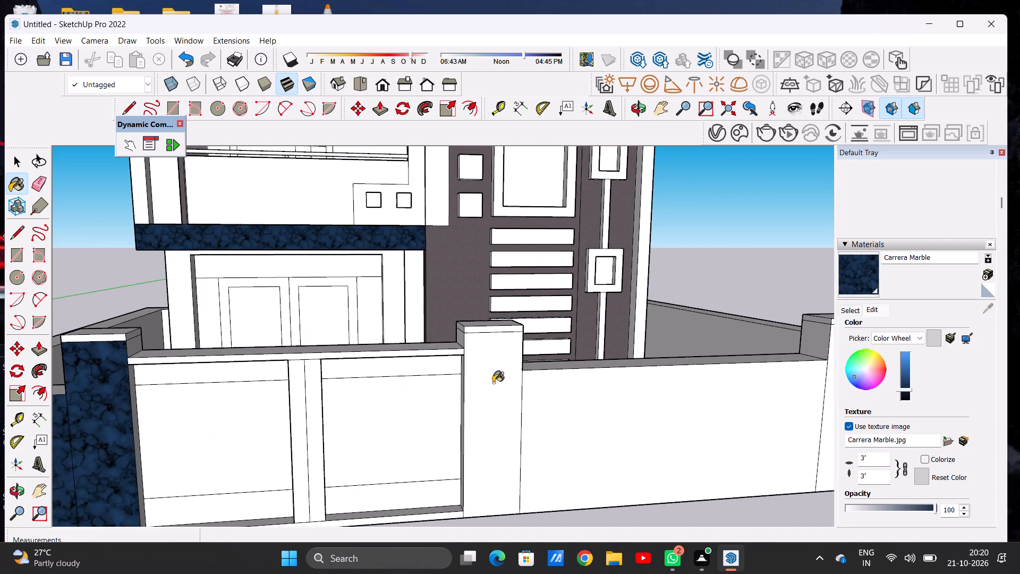
pyautogui.scroll(-5, 494, 375)
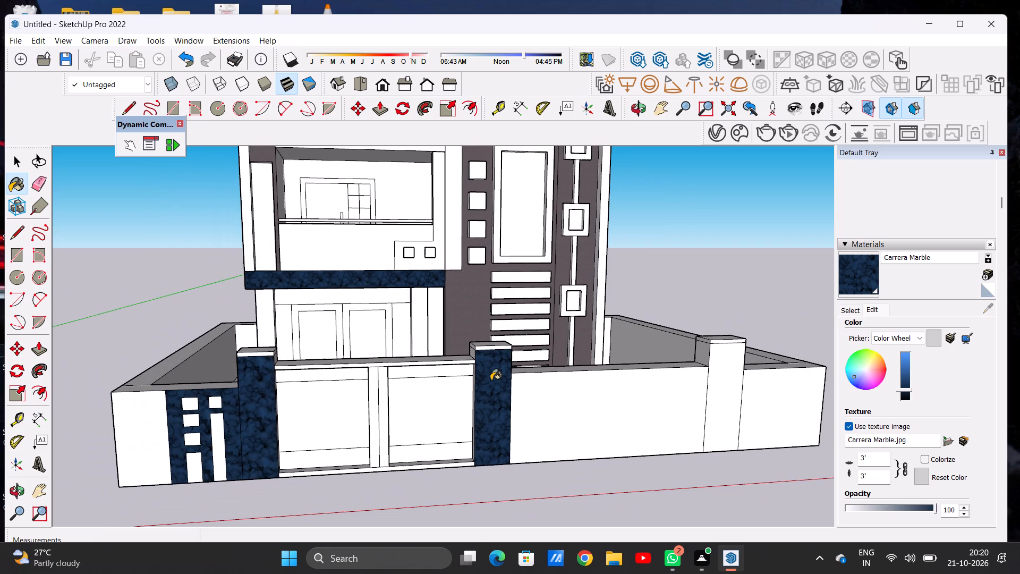
# Paint the patterned-wall side of the near gate pillar and the gate-facing side of the other pillar with the dark blue Carrera Marble.
pyautogui.scroll(-2, 491, 381)
pyautogui.scroll(-1, 341, 394)
pyautogui.scroll(4, 338, 394)
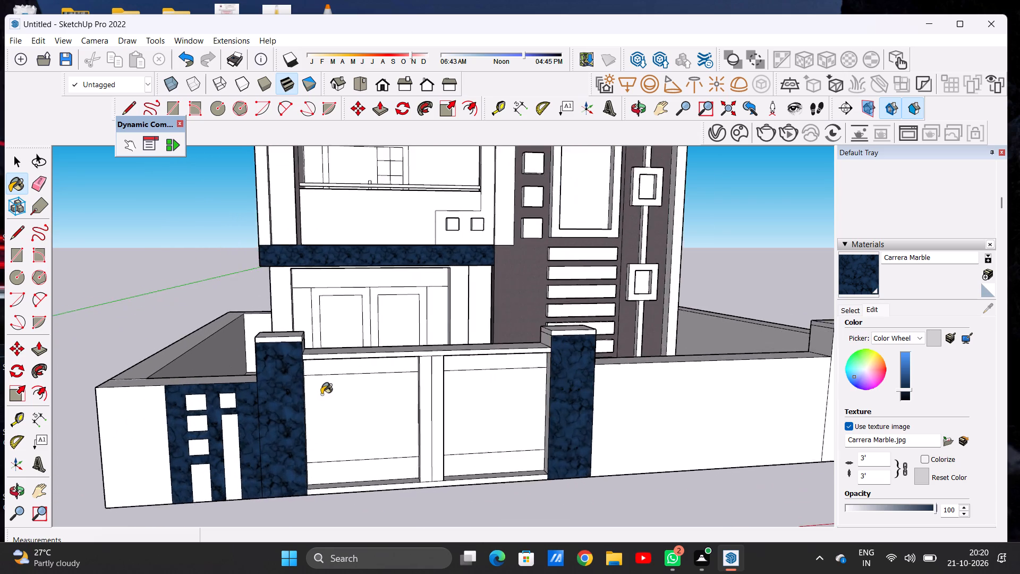
pyautogui.scroll(2, 321, 394)
pyautogui.moveTo(232, 386); pyautogui.dragTo(345, 396, button='middle')
pyautogui.scroll(7, 386, 383)
pyautogui.click(386, 382)
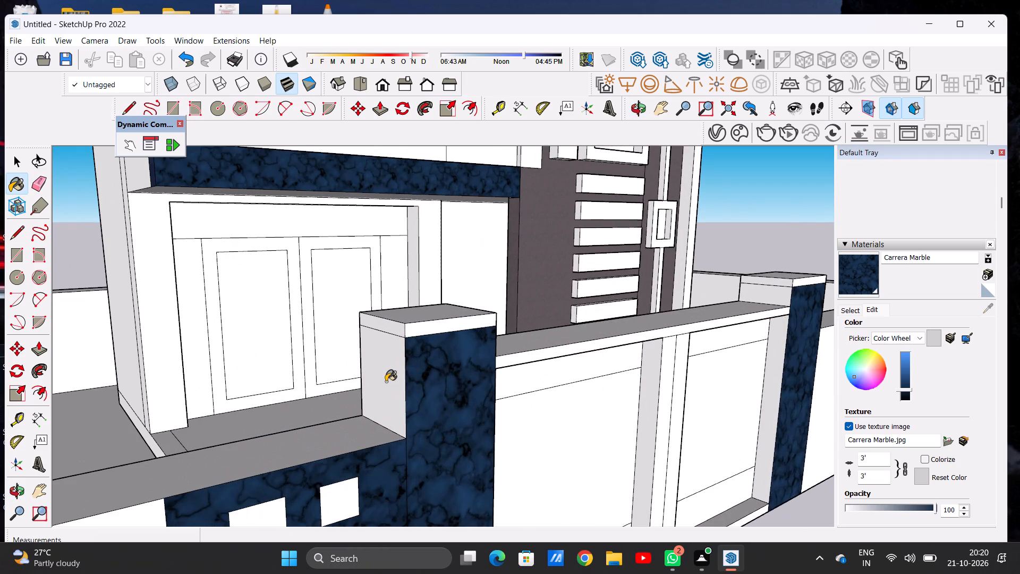
pyautogui.scroll(-12, 321, 404)
pyautogui.scroll(6, 421, 395)
pyautogui.scroll(5, 499, 369)
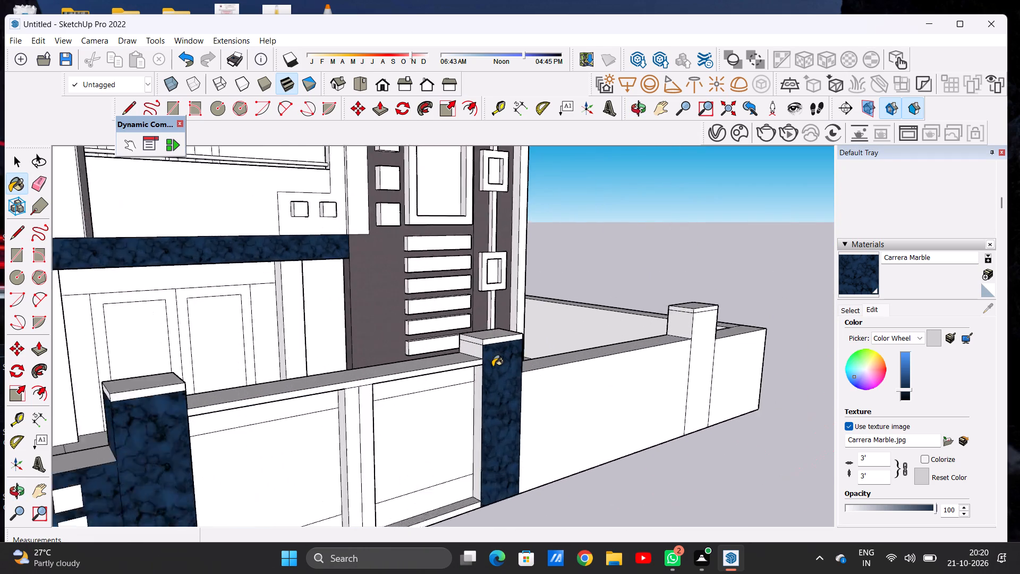
pyautogui.scroll(5, 492, 367)
pyautogui.scroll(-1, 479, 362)
pyautogui.scroll(3, 479, 362)
pyautogui.click(467, 342)
pyautogui.scroll(-13, 475, 369)
# Paint the remaining side faces of both gate pillars below their caps with the dark blue Carrera Marble.
pyautogui.moveTo(425, 420); pyautogui.dragTo(366, 407, button='middle')
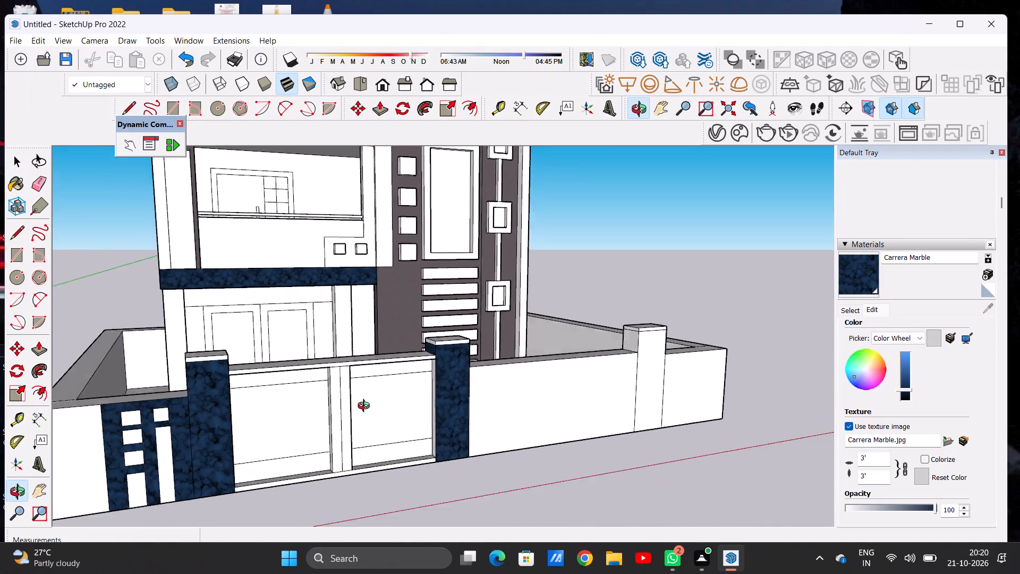
pyautogui.moveTo(366, 407); pyautogui.dragTo(189, 423, button='middle')
pyautogui.scroll(14, 195, 345)
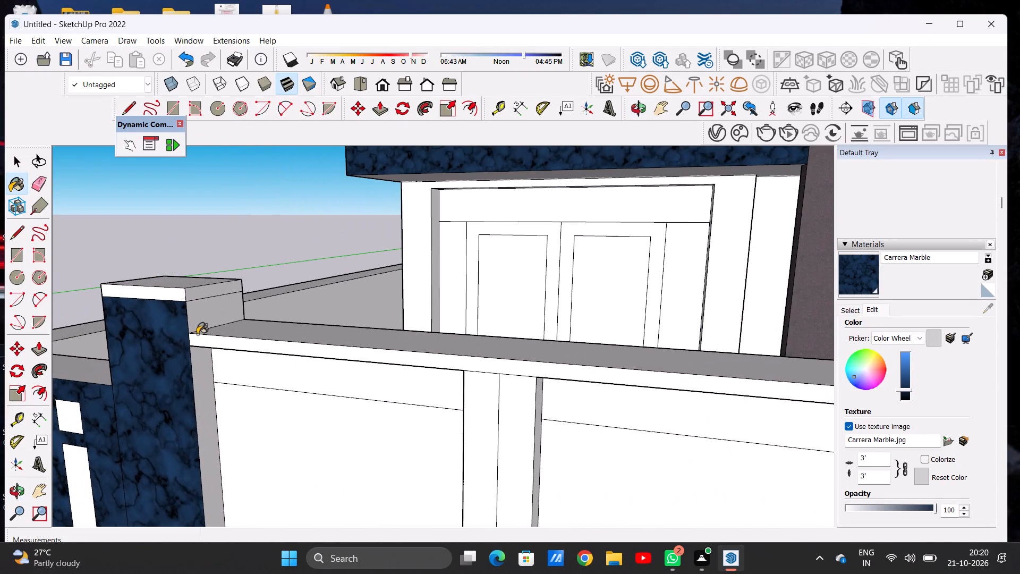
pyautogui.click(197, 325)
pyautogui.scroll(-5, 234, 342)
pyautogui.scroll(-8, 350, 399)
pyautogui.moveTo(444, 385); pyautogui.dragTo(500, 385, button='middle')
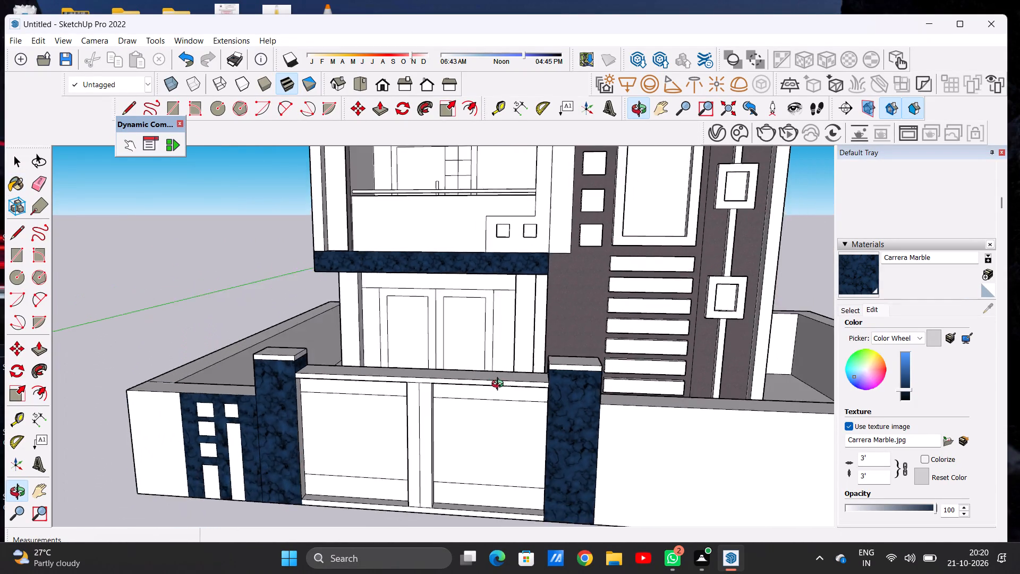
pyautogui.moveTo(500, 385); pyautogui.dragTo(326, 362, button='middle')
pyautogui.scroll(4, 417, 367)
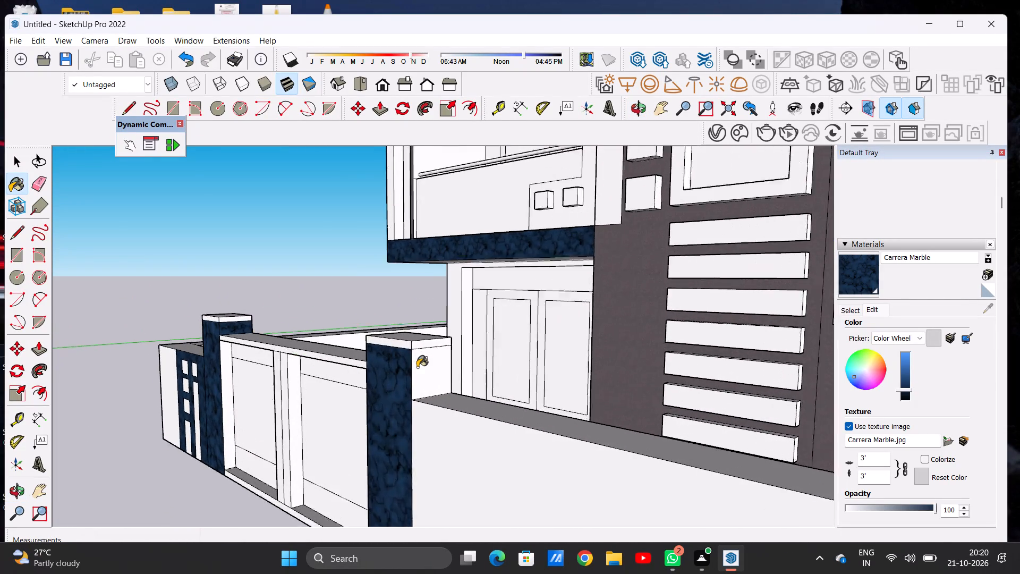
pyautogui.scroll(3, 417, 367)
pyautogui.scroll(-1, 417, 367)
pyautogui.click(417, 367)
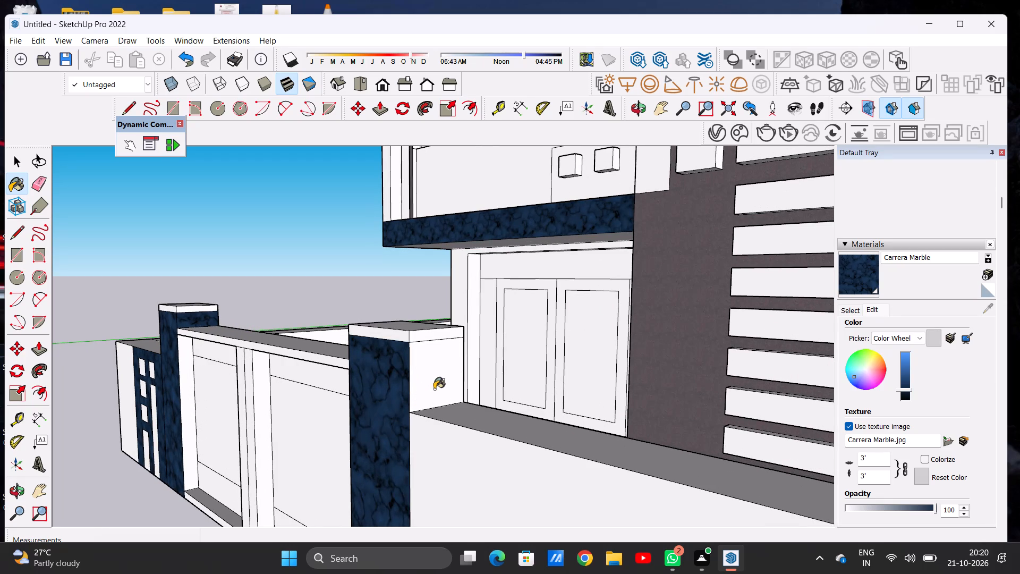
# Paint the house-facing inner faces of both gate pillars below their caps with the dark blue Carrera Marble.
pyautogui.scroll(-18, 434, 389)
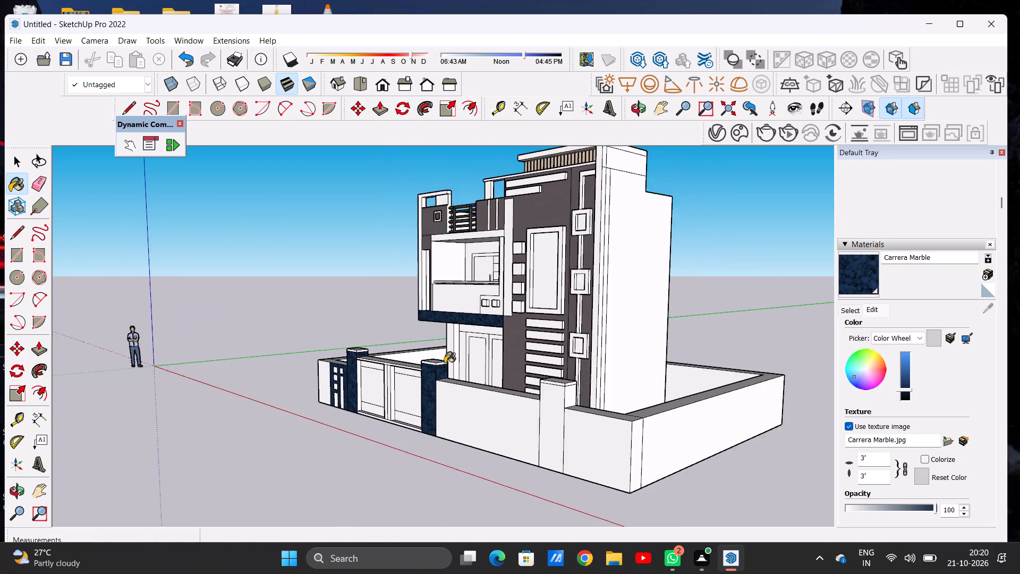
pyautogui.scroll(-5, 445, 364)
pyautogui.moveTo(467, 372); pyautogui.dragTo(348, 380, button='middle')
pyautogui.scroll(16, 413, 360)
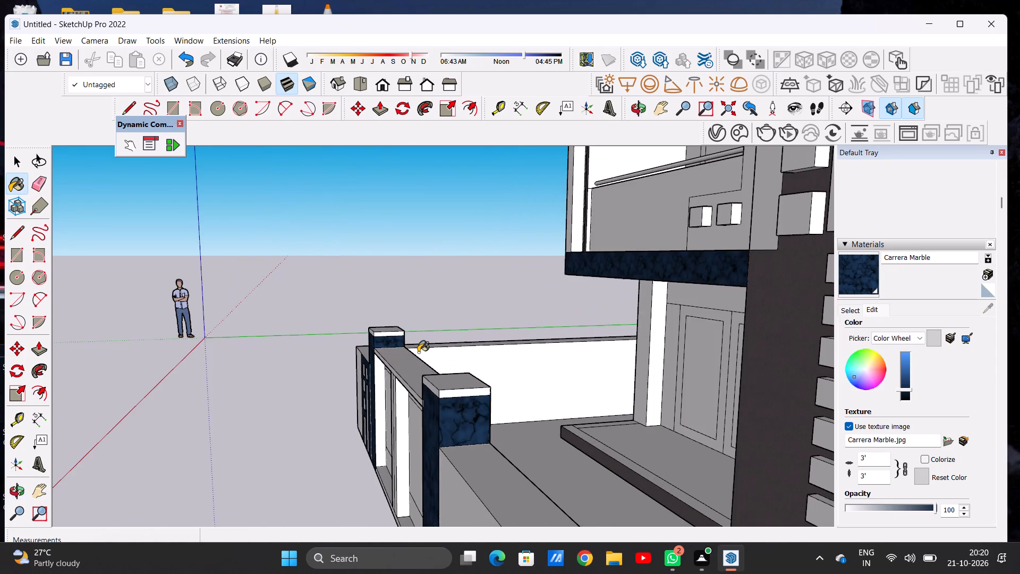
pyautogui.moveTo(470, 369); pyautogui.dragTo(345, 367, button='middle')
pyautogui.scroll(6, 295, 386)
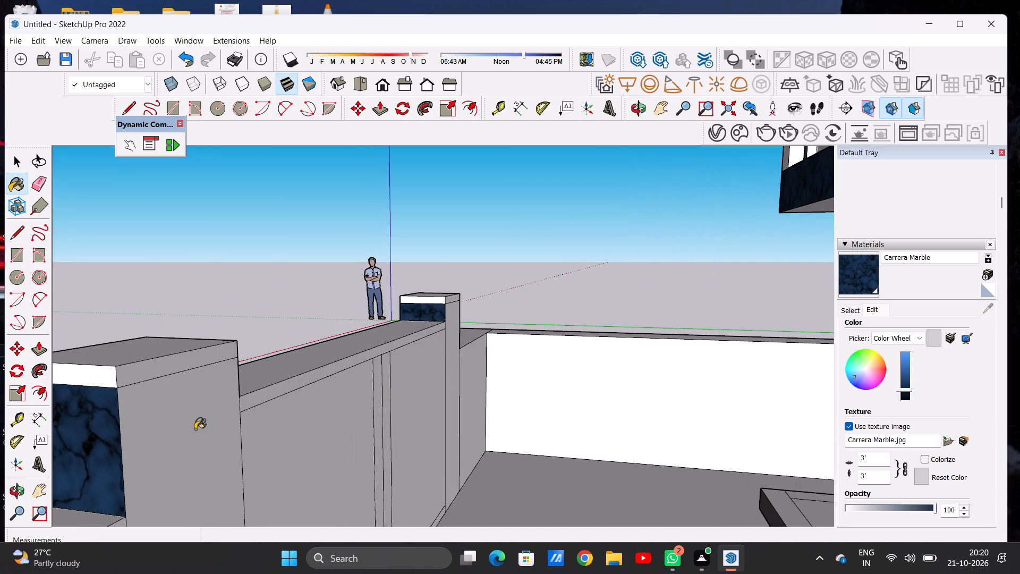
pyautogui.click(195, 429)
pyautogui.scroll(5, 474, 370)
pyautogui.click(434, 362)
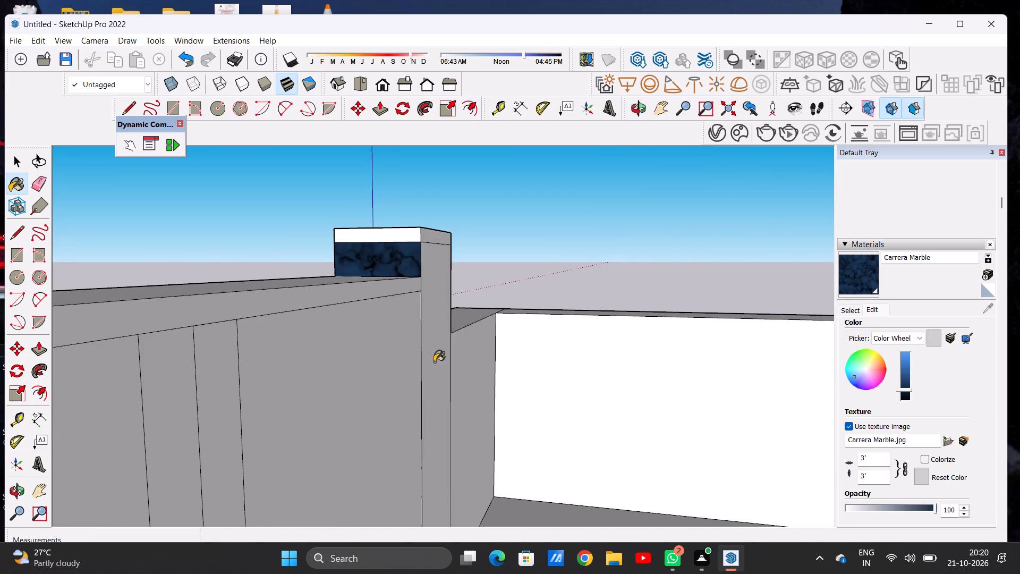
# Paint the front face and the side facing away from the gate of the third boundary wall pillar with the dark blue Carrera Marble.
pyautogui.scroll(-5, 448, 389)
pyautogui.scroll(-6, 489, 349)
pyautogui.scroll(-6, 435, 348)
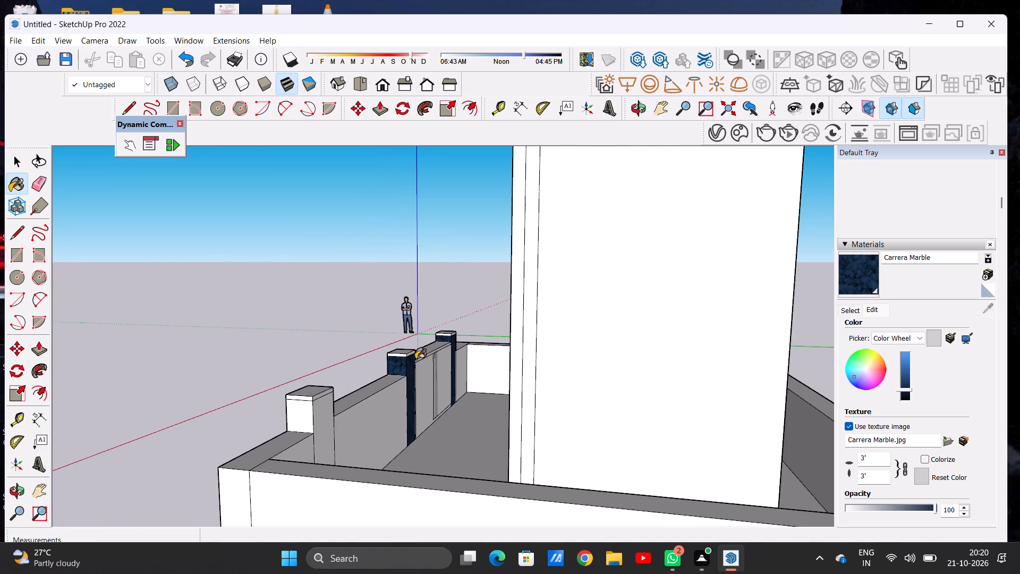
pyautogui.moveTo(355, 408); pyautogui.dragTo(515, 408, button='middle')
pyautogui.moveTo(404, 437); pyautogui.dragTo(588, 434, button='middle')
pyautogui.scroll(-5, 331, 433)
pyautogui.scroll(7, 548, 432)
pyautogui.click(543, 406)
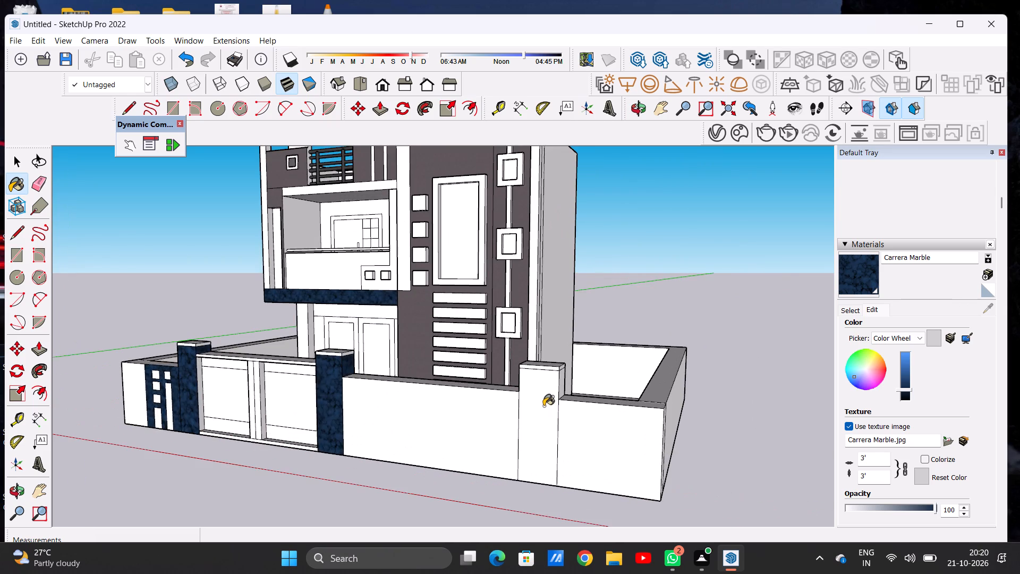
pyautogui.moveTo(539, 392); pyautogui.dragTo(459, 425, button='middle')
pyautogui.scroll(7, 467, 426)
pyautogui.scroll(5, 424, 427)
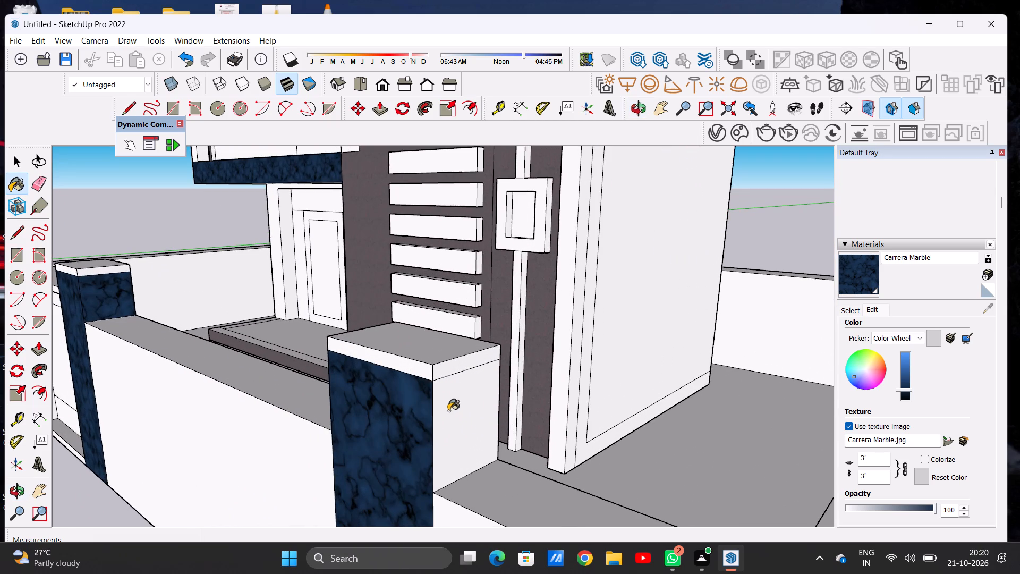
pyautogui.click(453, 402)
# Paint the house-facing inner face and the gate-facing side of the third boundary wall pillar with the dark blue Carrera Marble.
pyautogui.scroll(-5, 445, 425)
pyautogui.scroll(1, 508, 423)
pyautogui.moveTo(373, 423); pyautogui.dragTo(276, 435, button='middle')
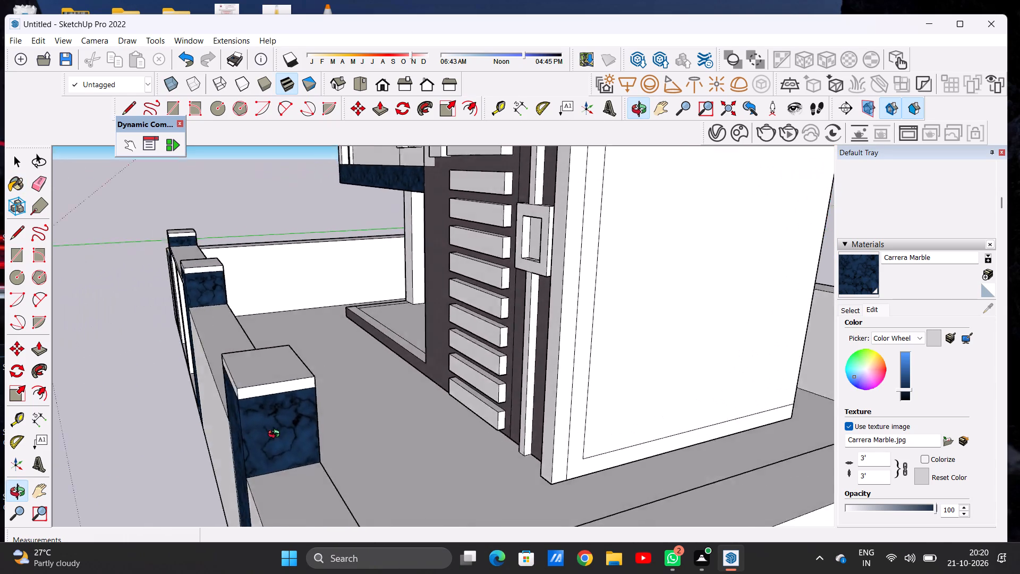
pyautogui.moveTo(276, 435); pyautogui.dragTo(214, 452, button='middle')
pyautogui.scroll(5, 251, 411)
pyautogui.click(224, 423)
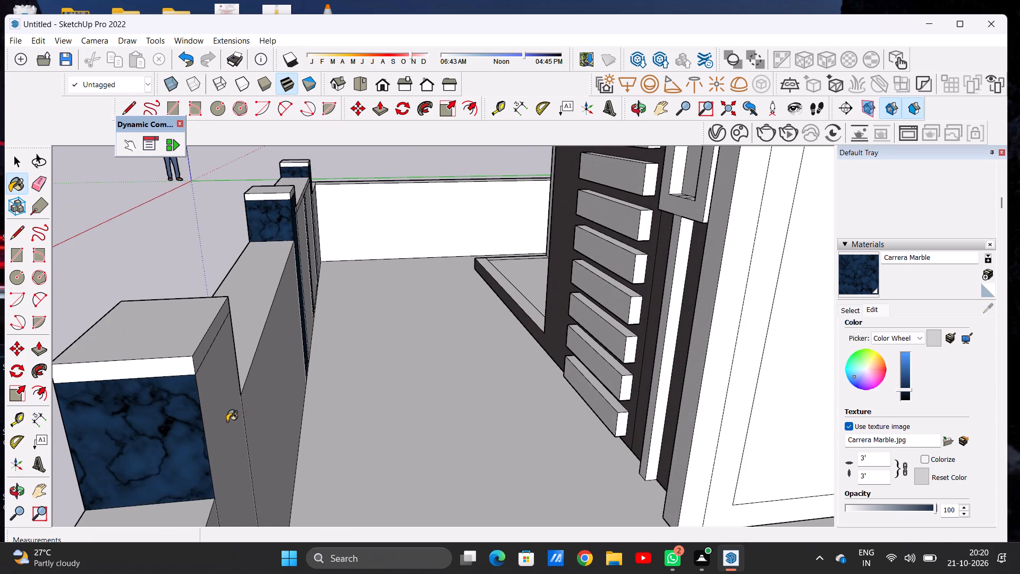
pyautogui.scroll(-15, 279, 415)
pyautogui.moveTo(280, 425); pyautogui.dragTo(531, 409, button='middle')
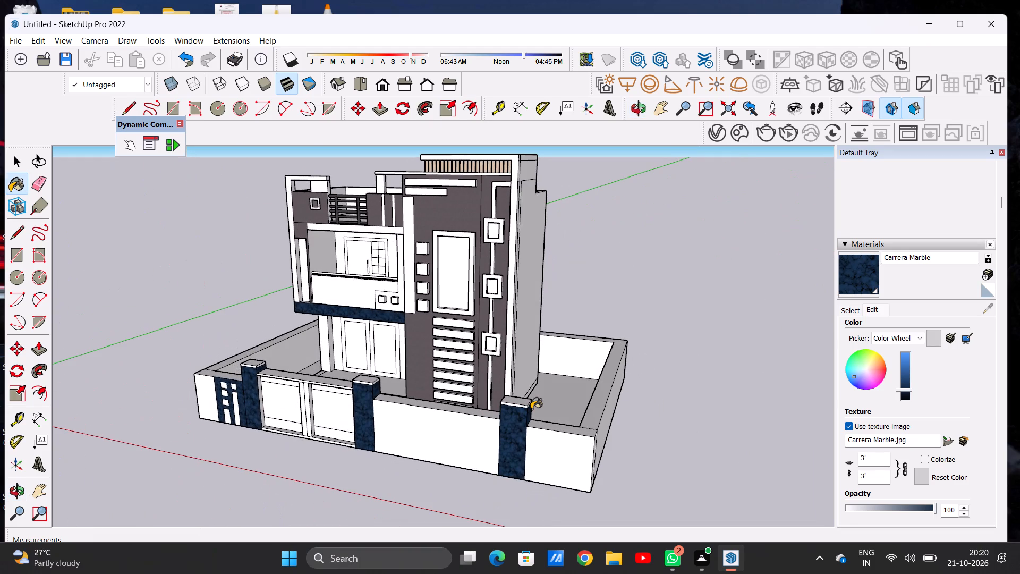
pyautogui.scroll(7, 529, 400)
pyautogui.moveTo(462, 437); pyautogui.dragTo(597, 433, button='middle')
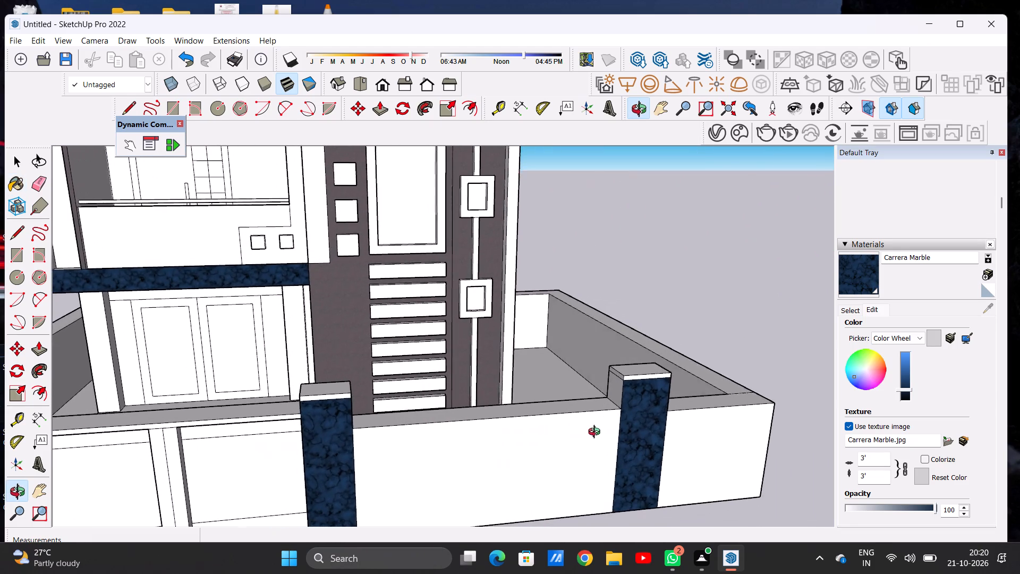
pyautogui.moveTo(597, 433); pyautogui.dragTo(597, 433, button='middle')
pyautogui.scroll(20, 613, 420)
pyautogui.click(618, 360)
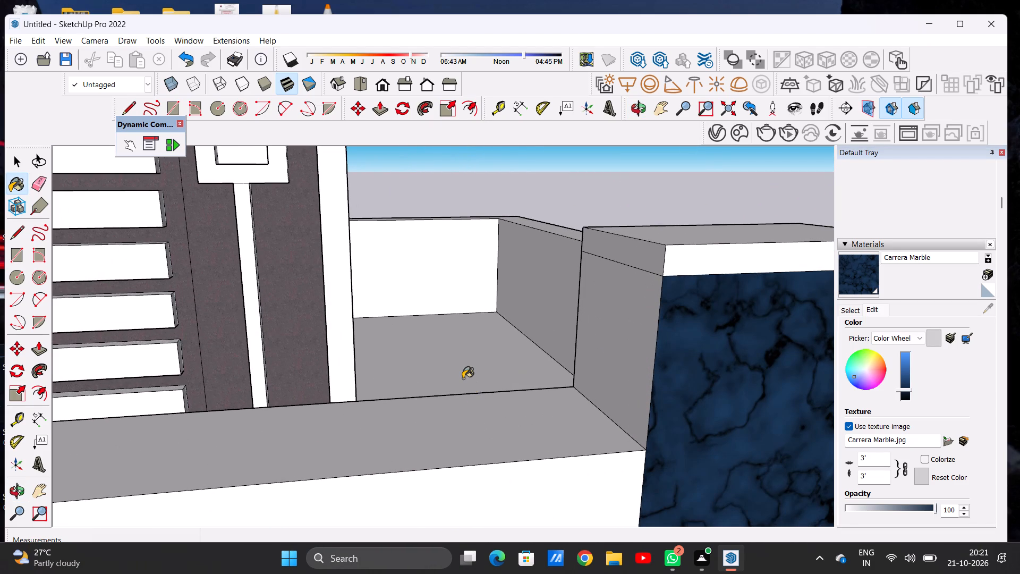
# Examine the marble on all three boundary wall pillars from the side, rear and front of the house.
pyautogui.scroll(-8, 463, 378)
pyautogui.scroll(-14, 511, 347)
pyautogui.moveTo(514, 353); pyautogui.dragTo(277, 356, button='middle')
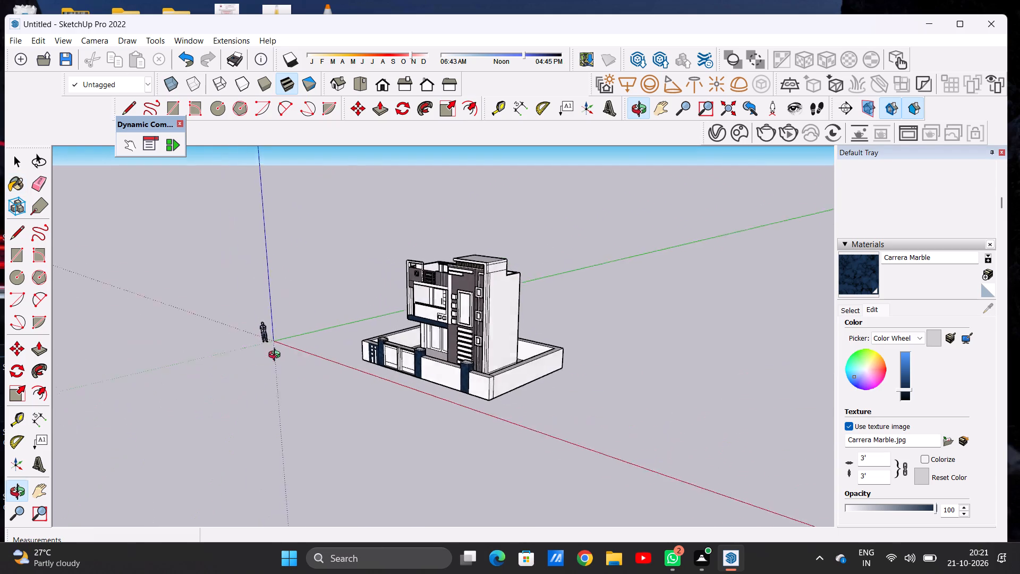
pyautogui.moveTo(277, 356); pyautogui.dragTo(172, 372, button='middle')
pyautogui.scroll(12, 419, 375)
pyautogui.moveTo(475, 369); pyautogui.dragTo(347, 377, button='middle')
pyautogui.scroll(1, 309, 370)
pyautogui.scroll(-6, 349, 364)
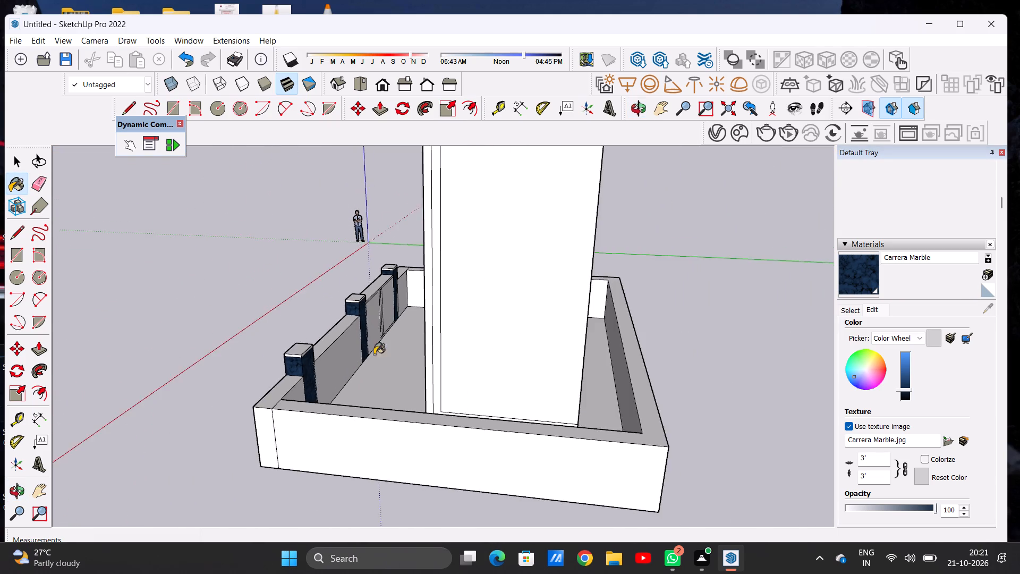
pyautogui.scroll(-7, 374, 354)
pyautogui.moveTo(310, 370); pyautogui.dragTo(538, 373, button='middle')
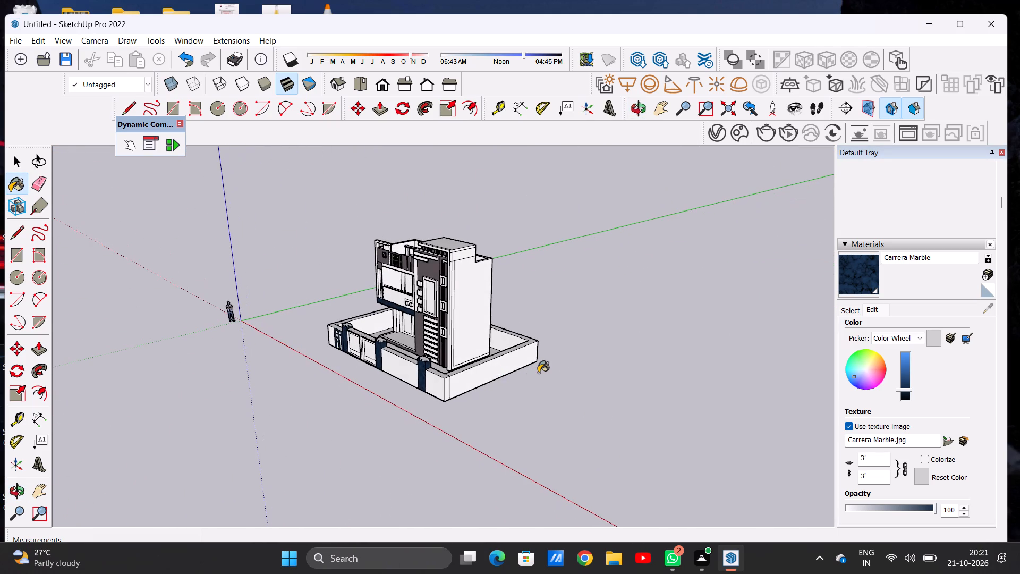
pyautogui.scroll(5, 429, 382)
pyautogui.moveTo(398, 362); pyautogui.dragTo(571, 357, button='middle')
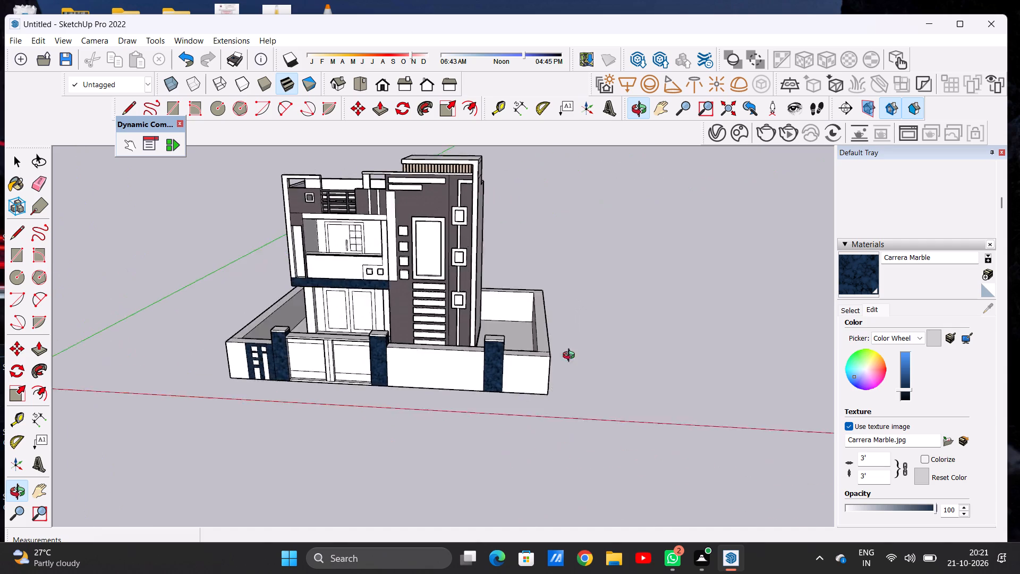
pyautogui.moveTo(571, 357); pyautogui.dragTo(624, 349, button='middle')
pyautogui.scroll(8, 317, 375)
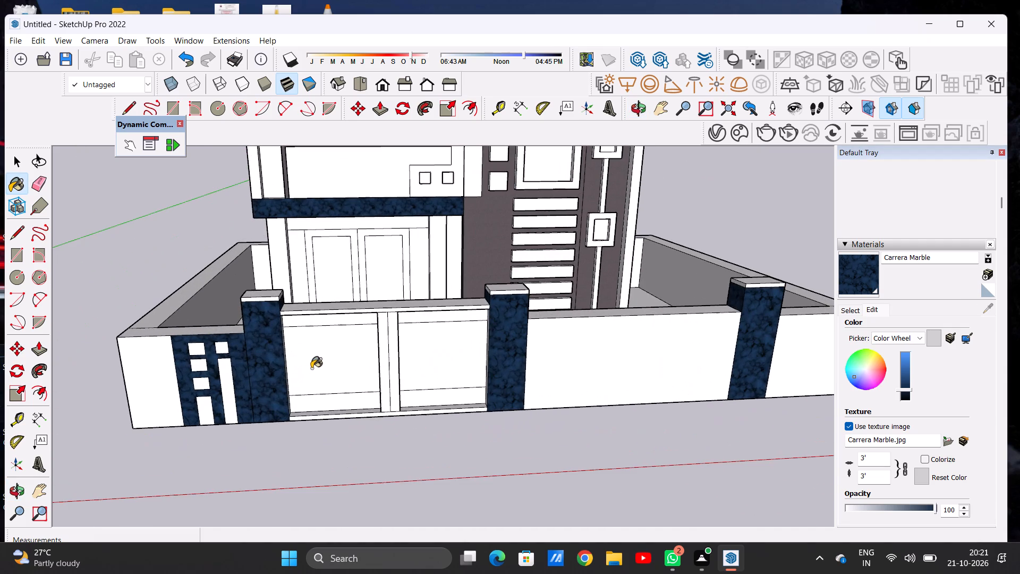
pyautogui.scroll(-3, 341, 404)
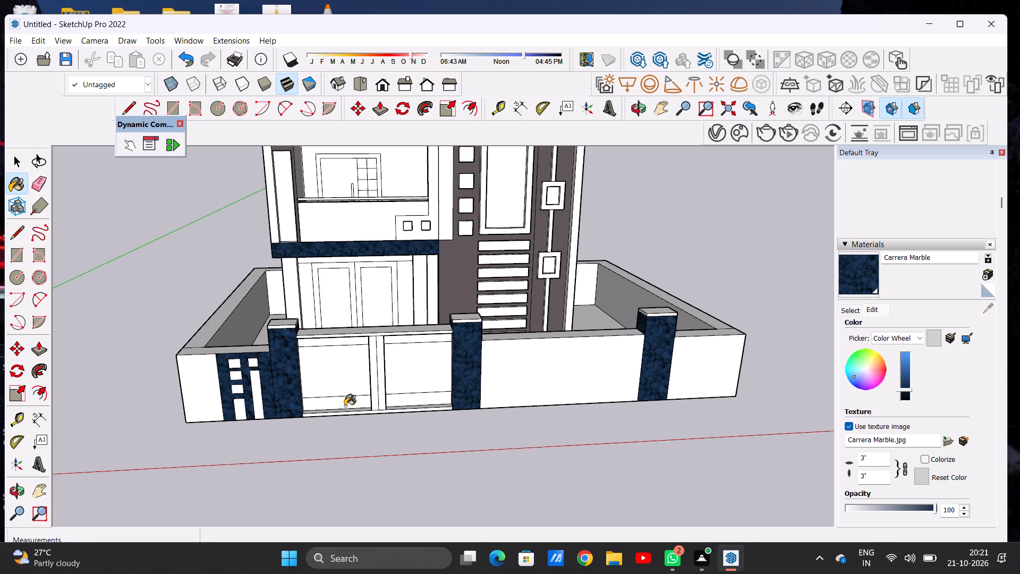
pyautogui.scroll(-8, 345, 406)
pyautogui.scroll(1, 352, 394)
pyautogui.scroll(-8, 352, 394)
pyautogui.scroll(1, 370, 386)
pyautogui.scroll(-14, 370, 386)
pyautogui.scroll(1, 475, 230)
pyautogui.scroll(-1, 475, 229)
# Paint the tall vertical facade strip between the square-framed white line and the house's outer edge with the dark blue Carrera Marble.
pyautogui.scroll(13, 475, 229)
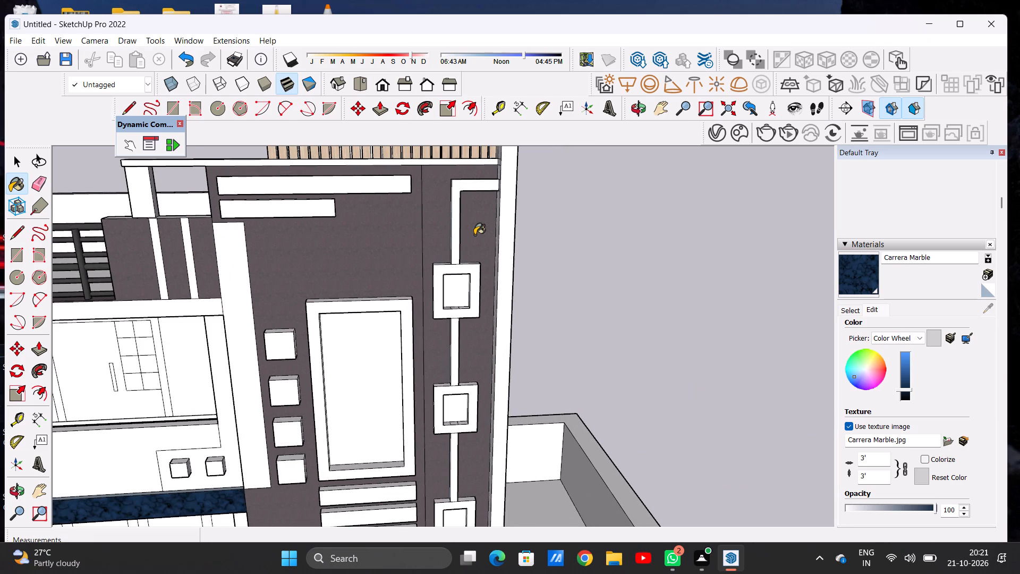
pyautogui.click(474, 235)
pyautogui.scroll(-13, 464, 239)
pyautogui.scroll(8, 470, 276)
pyautogui.moveTo(447, 293); pyautogui.dragTo(439, 284, button='middle')
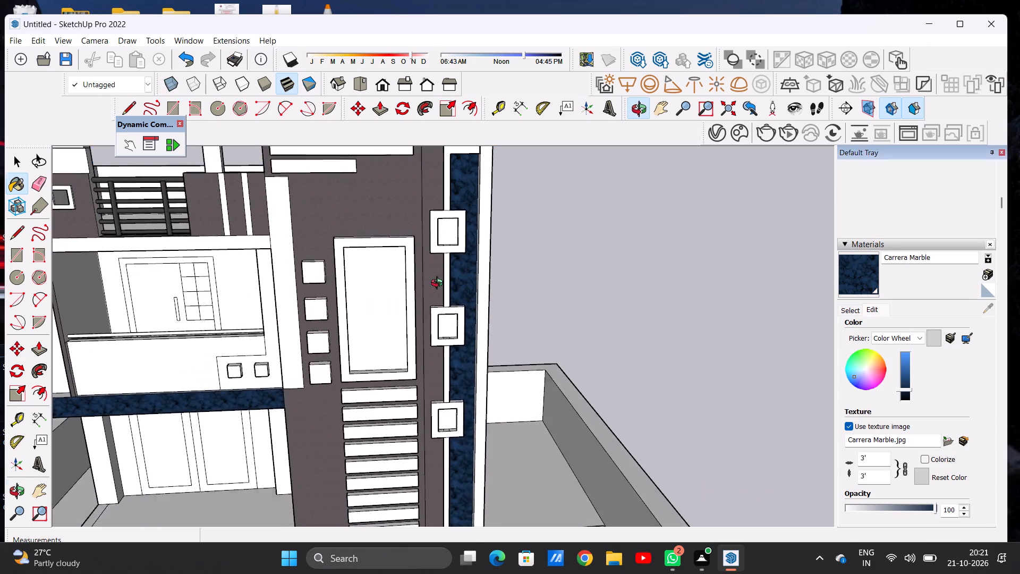
pyautogui.moveTo(439, 284); pyautogui.dragTo(429, 278, button='middle')
pyautogui.scroll(-13, 508, 288)
pyautogui.scroll(2, 463, 305)
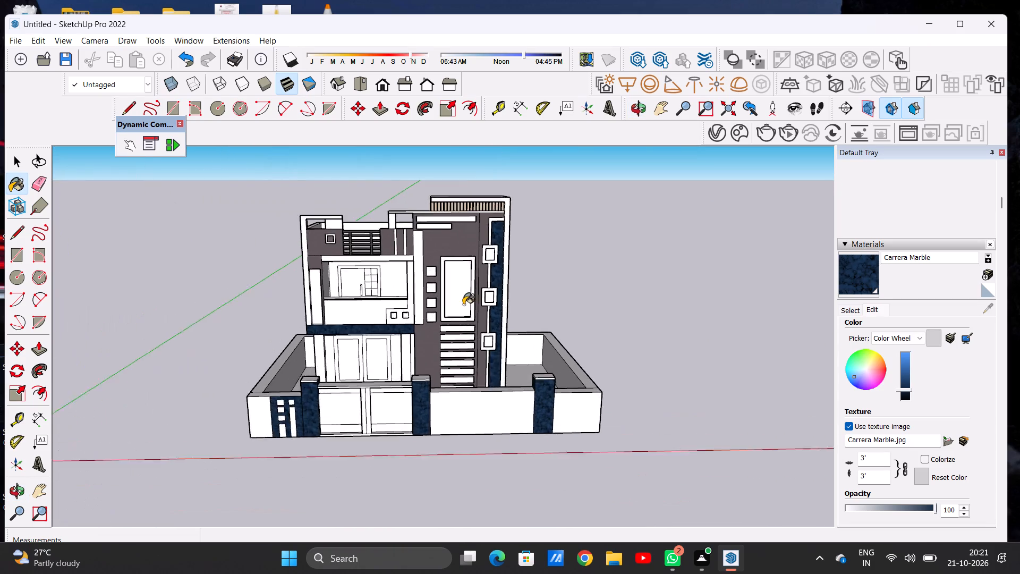
# Examine the front elevation, the gate and the marble-clad pillars from several distances and angles.
pyautogui.scroll(3, 463, 305)
pyautogui.moveTo(469, 328); pyautogui.dragTo(464, 294, button='middle')
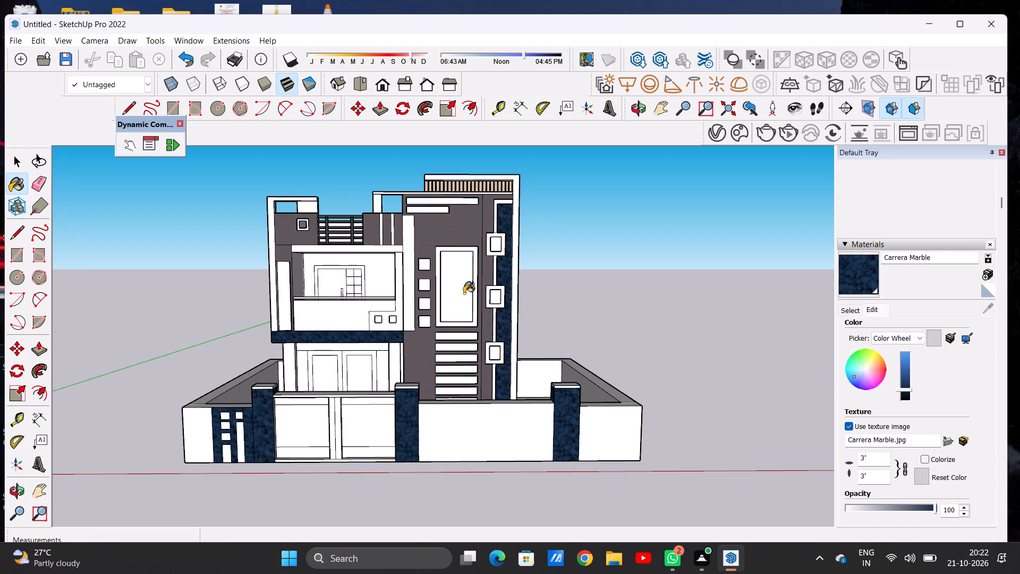
pyautogui.scroll(-1, 308, 434)
pyautogui.scroll(1, 308, 434)
pyautogui.scroll(-4, 309, 434)
pyautogui.scroll(1, 307, 432)
pyautogui.scroll(-1, 305, 432)
pyautogui.scroll(2, 305, 432)
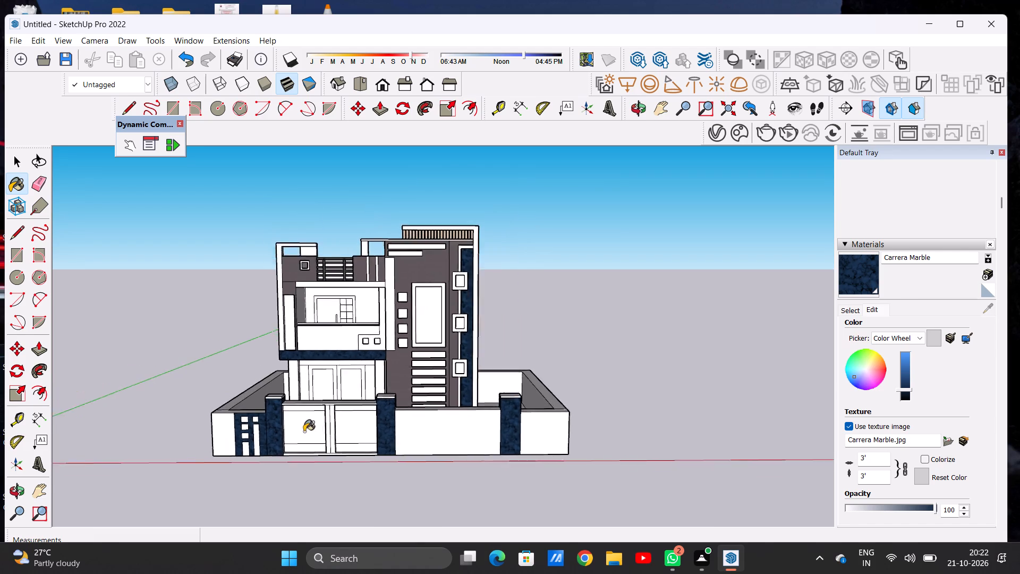
pyautogui.scroll(3, 304, 432)
pyautogui.moveTo(335, 383); pyautogui.dragTo(64, 430, button='middle')
pyautogui.scroll(8, 283, 368)
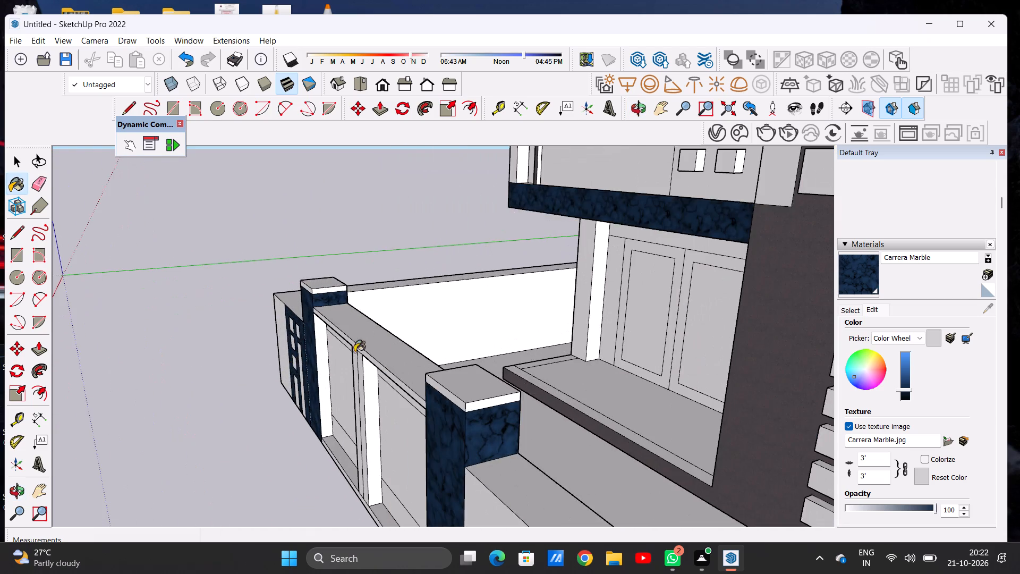
pyautogui.scroll(1, 452, 354)
pyautogui.moveTo(452, 355); pyautogui.dragTo(463, 349, button='middle')
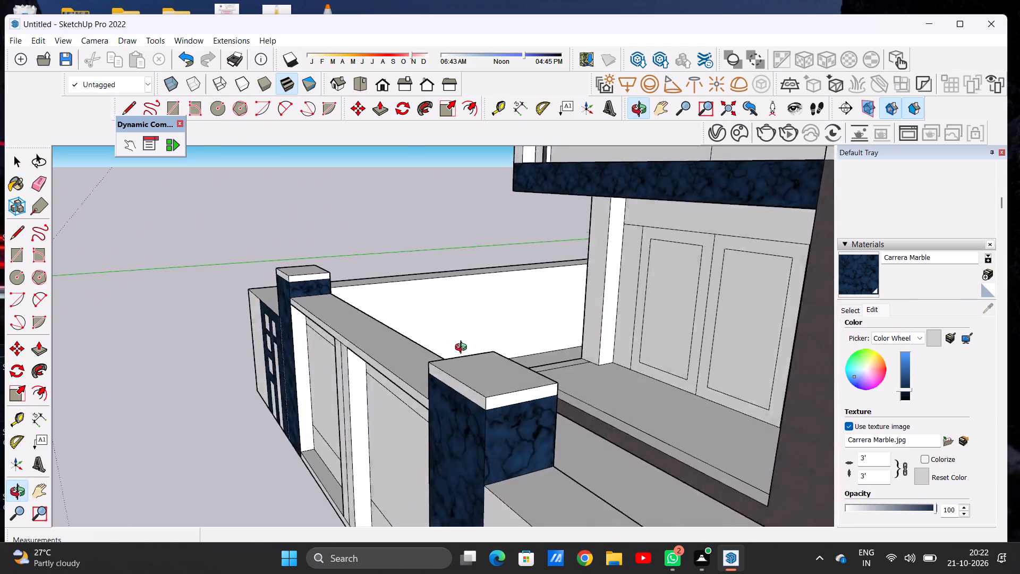
pyautogui.moveTo(463, 349); pyautogui.dragTo(506, 347, button='middle')
pyautogui.scroll(-20, 431, 353)
pyautogui.scroll(-2, 431, 353)
pyautogui.moveTo(467, 374); pyautogui.dragTo(603, 348, button='middle')
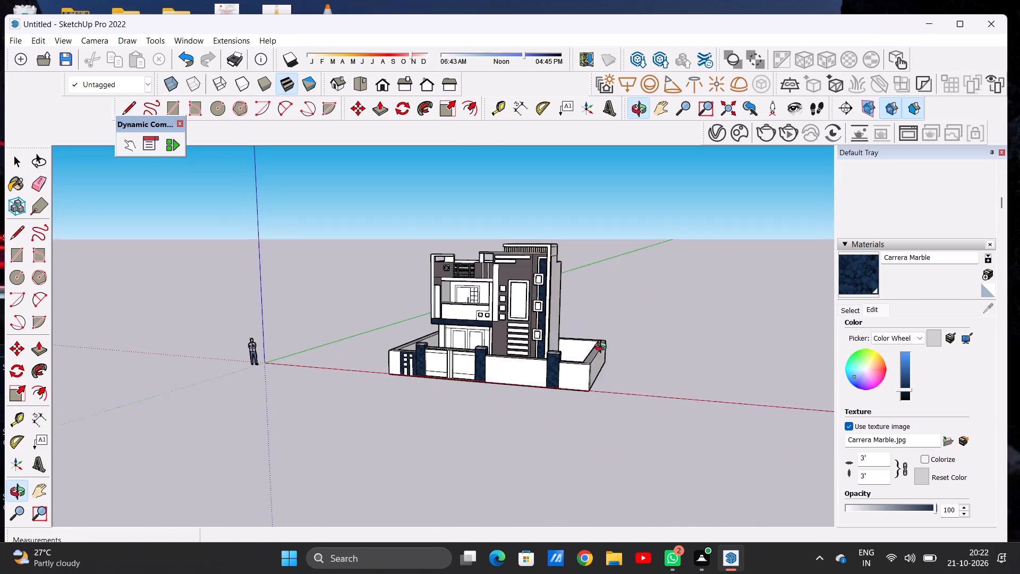
pyautogui.moveTo(603, 348); pyautogui.dragTo(640, 345, button='middle')
# Paint the unfinished end face of the facade band, around the corner from its front, with the dark blue Carrera Marble.
pyautogui.scroll(17, 458, 343)
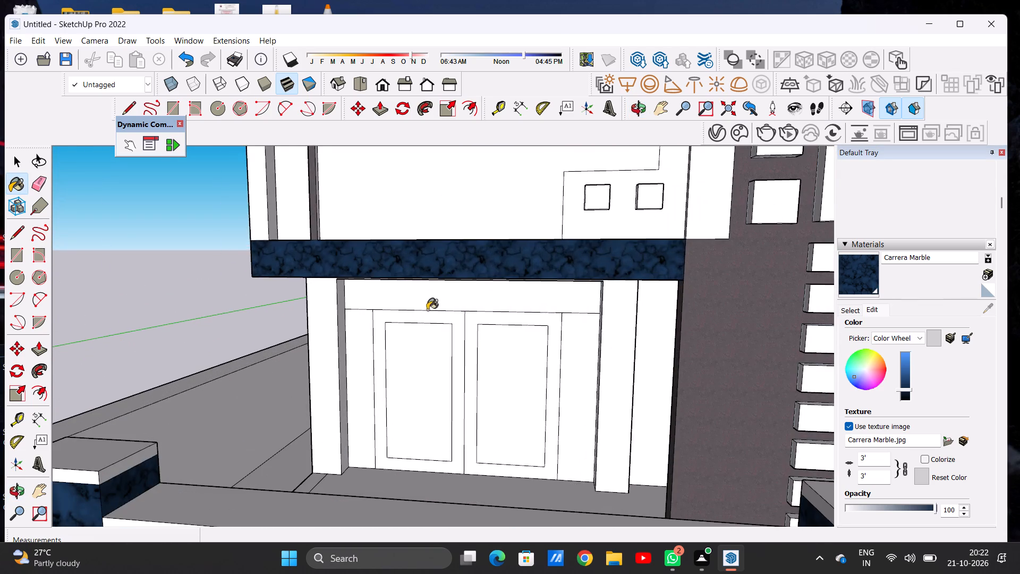
pyautogui.moveTo(423, 322); pyautogui.dragTo(717, 349, button='middle')
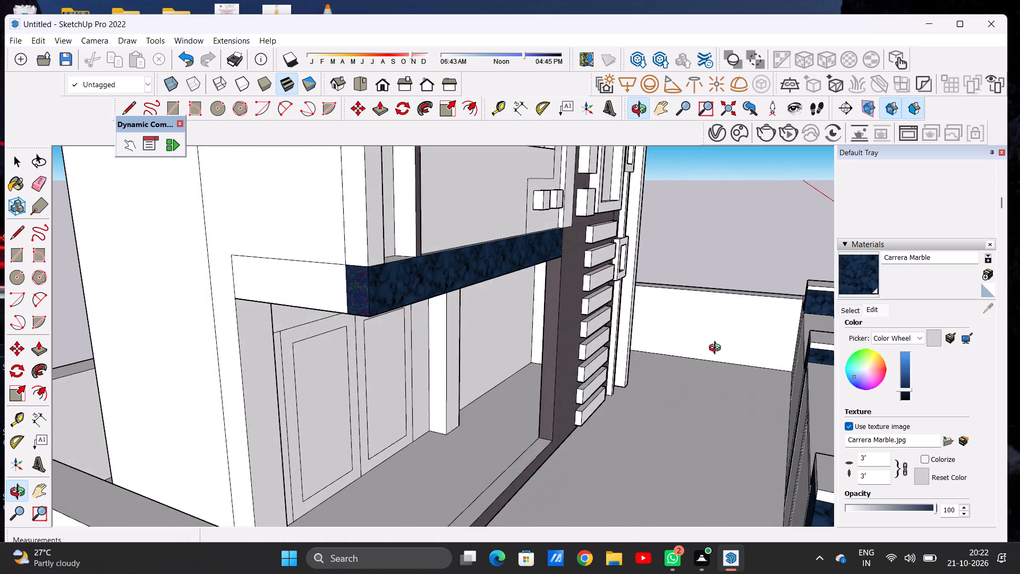
pyautogui.moveTo(717, 349); pyautogui.dragTo(601, 349, button='middle')
pyautogui.scroll(7, 254, 295)
pyautogui.click(274, 250)
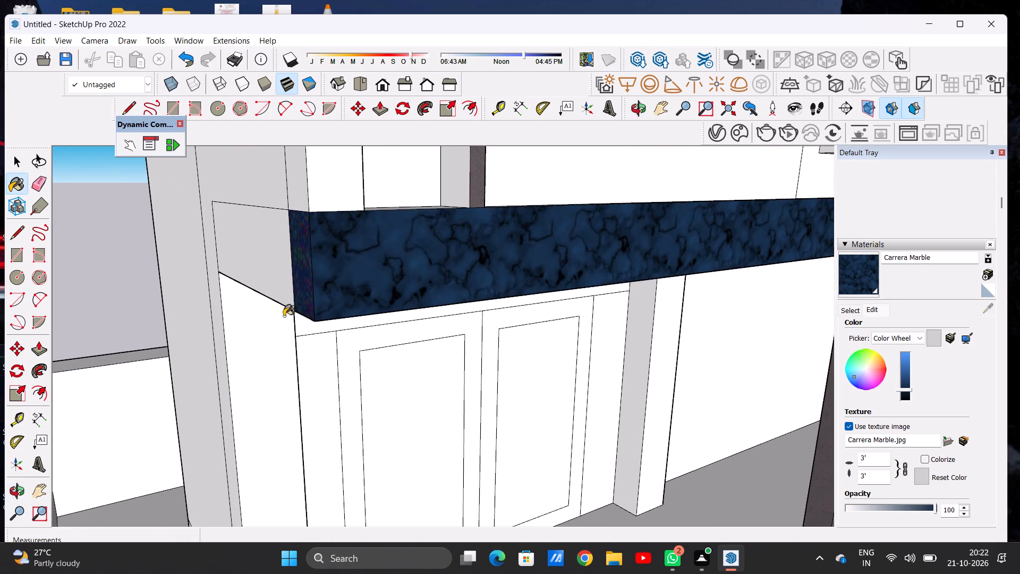
pyautogui.scroll(-12, 315, 342)
pyautogui.moveTo(400, 328); pyautogui.dragTo(319, 319, button='middle')
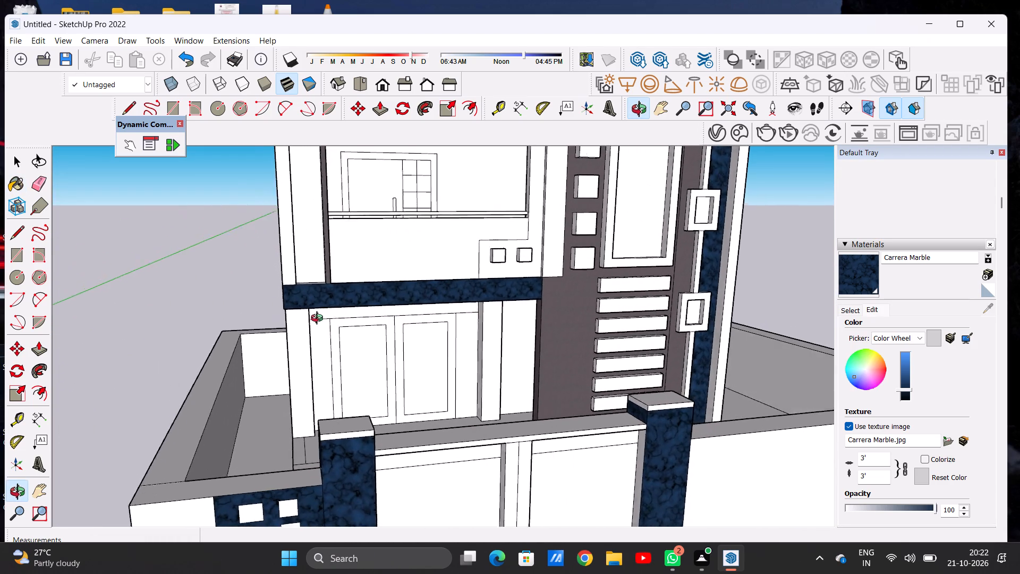
pyautogui.moveTo(319, 319); pyautogui.dragTo(311, 319, button='middle')
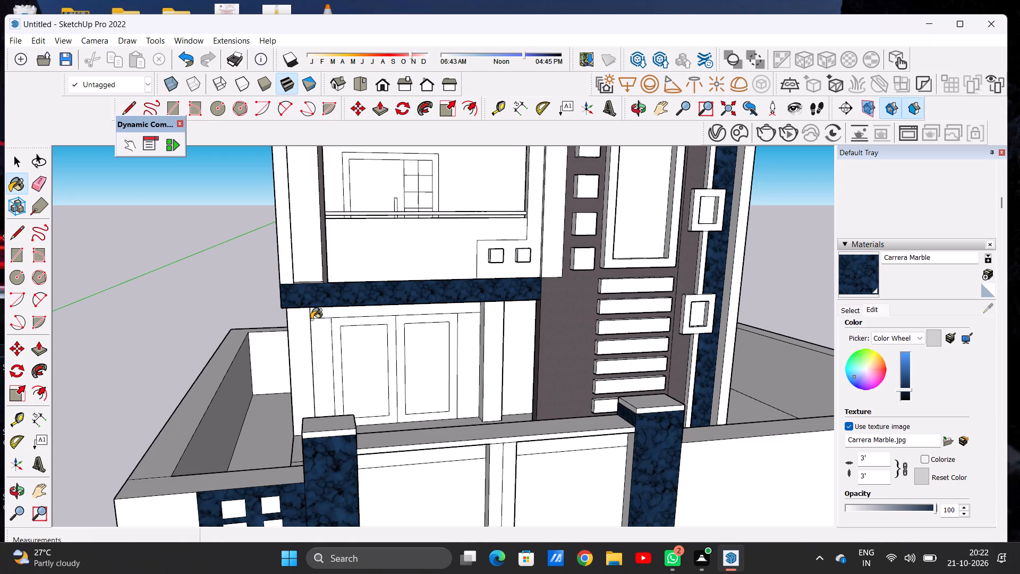
# Examine the whole front elevation with its marble band, vertical strip and boundary wall pillars.
pyautogui.scroll(-11, 301, 343)
pyautogui.moveTo(338, 352); pyautogui.dragTo(287, 345, button='middle')
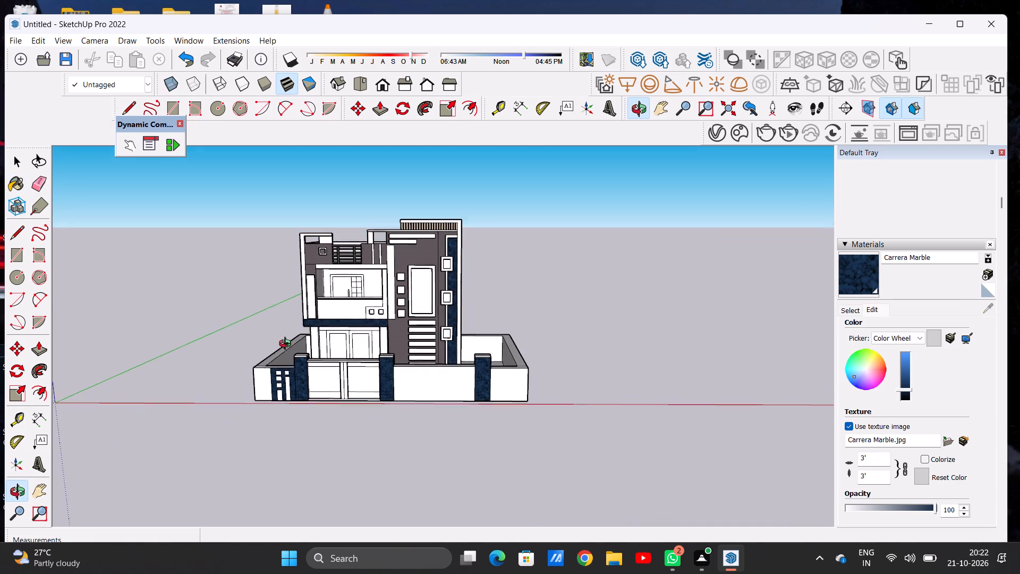
pyautogui.moveTo(287, 345); pyautogui.dragTo(292, 356, button='middle')
pyautogui.scroll(8, 307, 343)
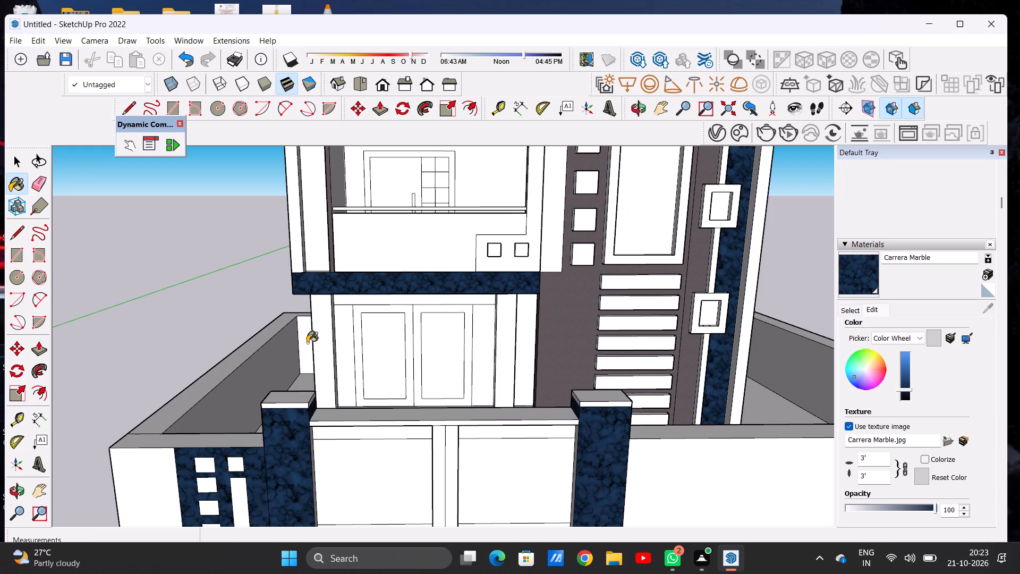
pyautogui.scroll(-19, 317, 332)
pyautogui.scroll(1, 363, 285)
pyautogui.scroll(-15, 363, 285)
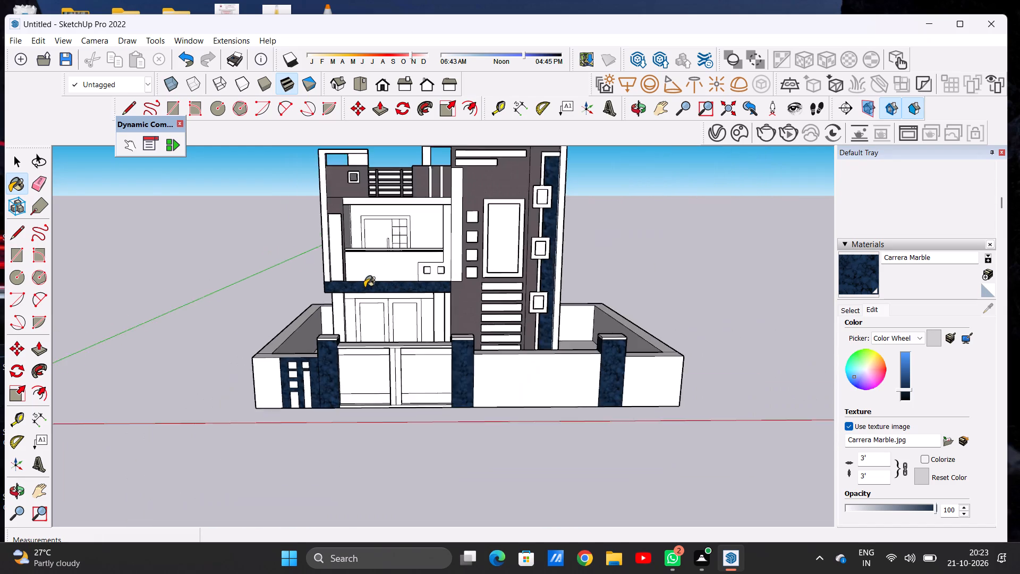
# Examine the ground-floor entrance doors, the marble band above them and the boundary gate up close from several angles.
pyautogui.scroll(-3, 364, 288)
pyautogui.scroll(16, 366, 301)
pyautogui.moveTo(262, 300); pyautogui.dragTo(358, 316, button='middle')
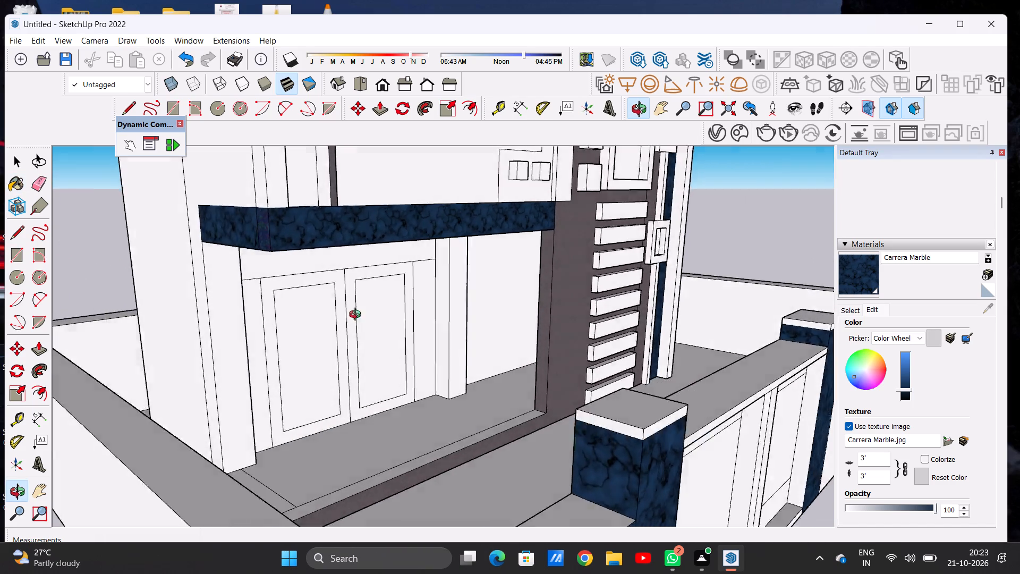
pyautogui.moveTo(358, 316); pyautogui.dragTo(273, 306, button='middle')
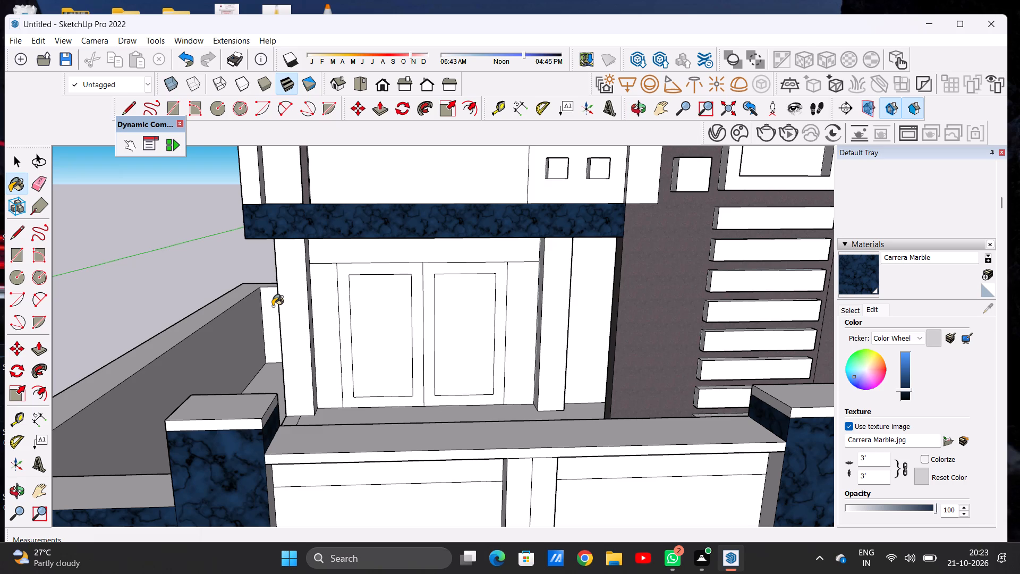
pyautogui.scroll(-9, 273, 306)
pyautogui.scroll(9, 273, 306)
pyautogui.moveTo(344, 309); pyautogui.dragTo(336, 226, button='middle')
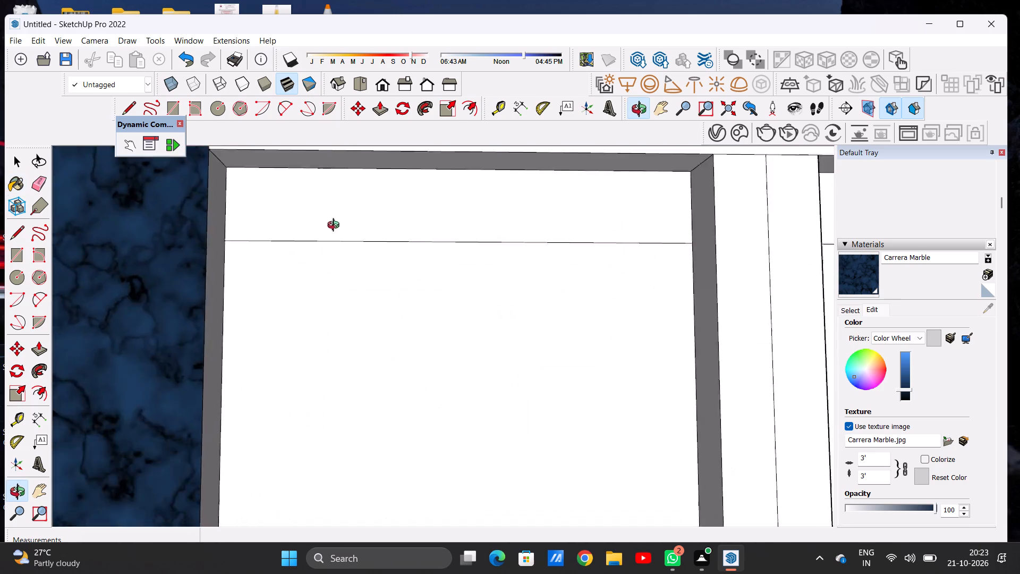
pyautogui.moveTo(336, 226); pyautogui.dragTo(329, 306, button='middle')
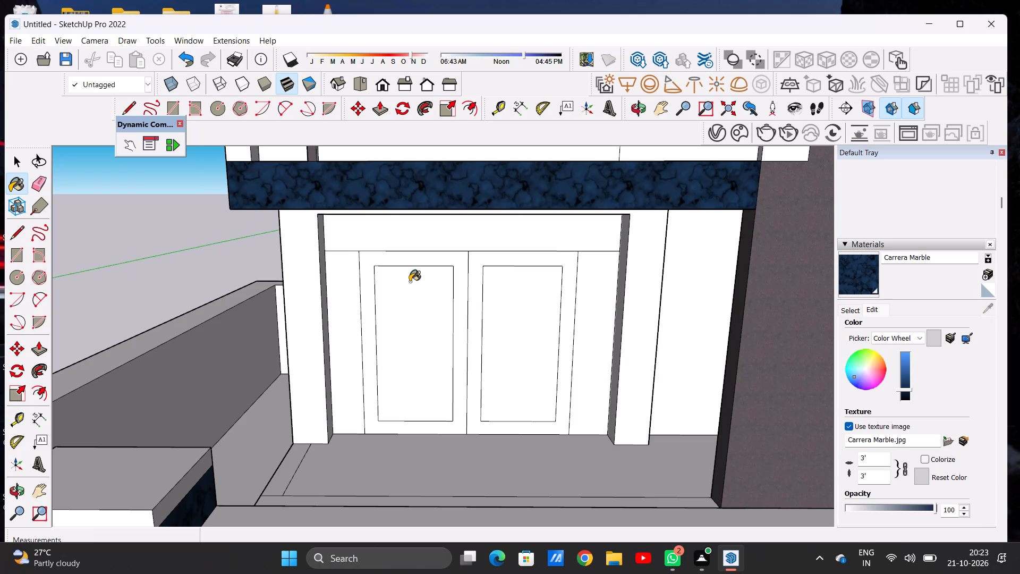
pyautogui.scroll(-3, 410, 280)
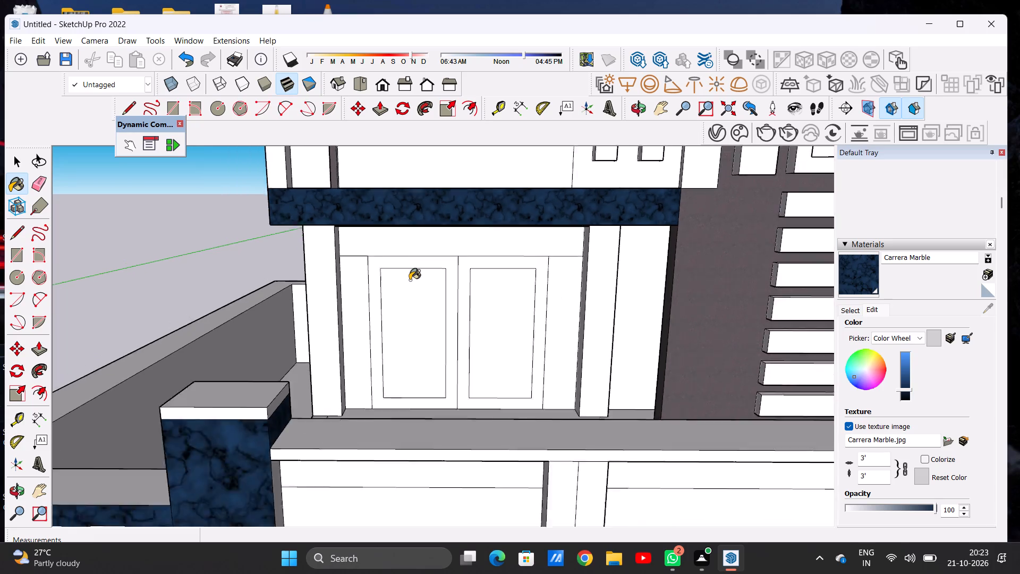
pyautogui.scroll(-4, 410, 280)
pyautogui.scroll(5, 410, 280)
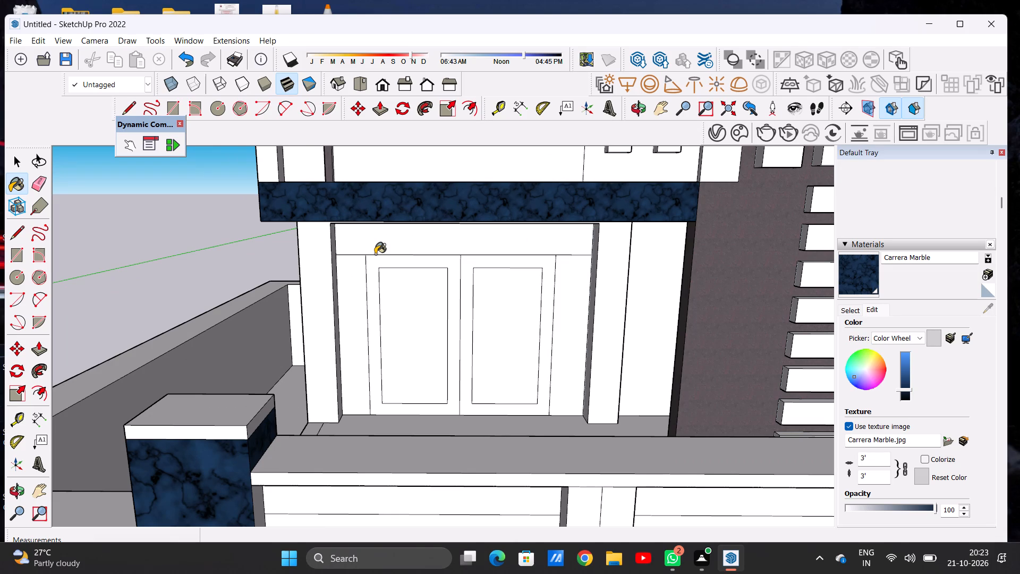
pyautogui.press('Return')
pyautogui.scroll(-12, 375, 254)
pyautogui.scroll(-4, 364, 366)
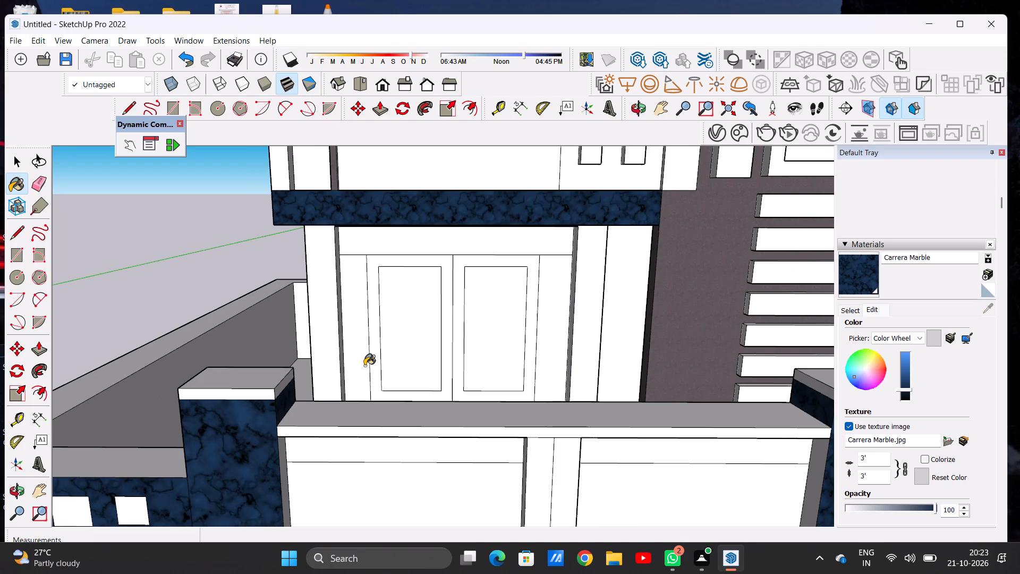
# Examine the whole front elevation, including the tall facade wall, the square-framed strip and the upper-floor balcony.
pyautogui.scroll(-14, 364, 366)
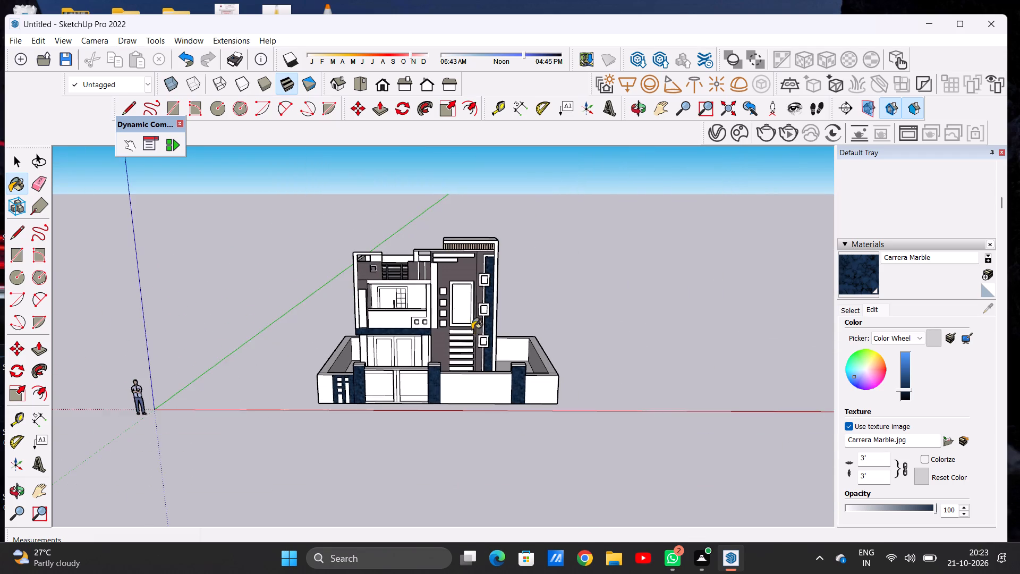
pyautogui.scroll(1, 488, 304)
pyautogui.scroll(-1, 490, 301)
pyautogui.scroll(7, 492, 298)
pyautogui.scroll(-1, 492, 290)
pyautogui.scroll(5, 492, 290)
pyautogui.moveTo(482, 289); pyautogui.dragTo(466, 296, button='middle')
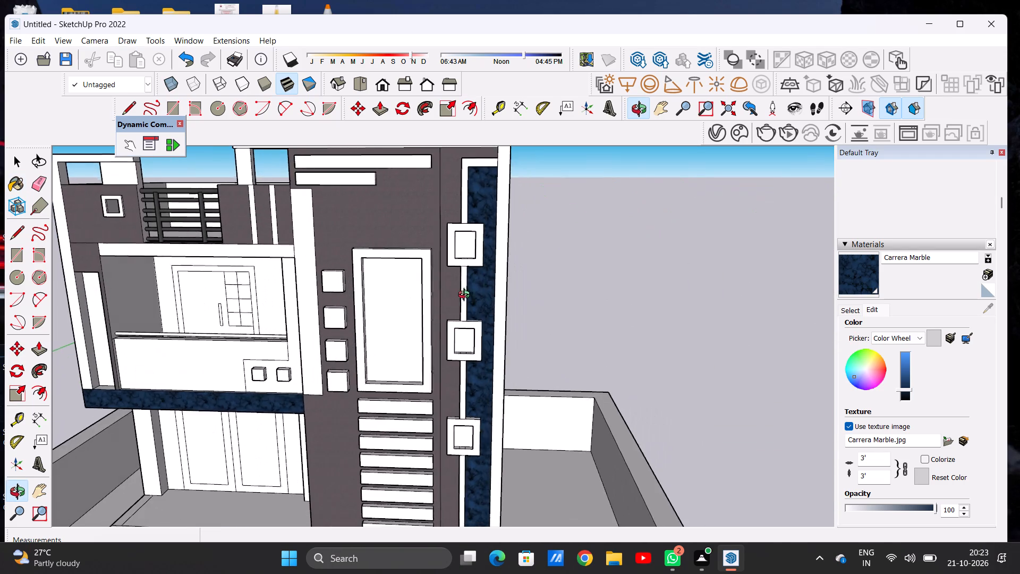
pyautogui.moveTo(466, 296); pyautogui.dragTo(470, 296, button='middle')
pyautogui.scroll(-10, 550, 296)
pyautogui.scroll(5, 509, 339)
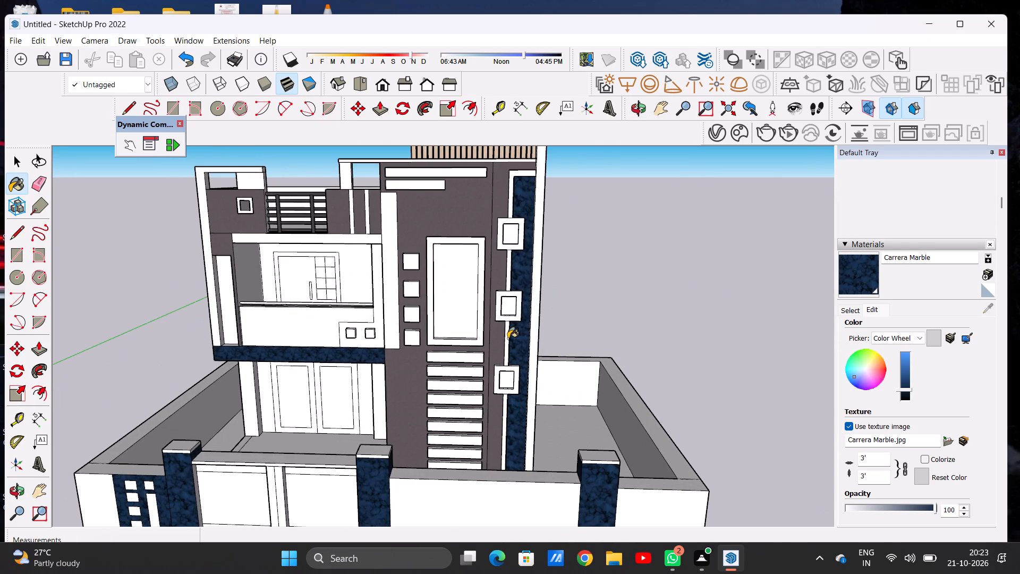
pyautogui.press('space')
pyautogui.scroll(-9, 505, 357)
pyautogui.scroll(3, 461, 311)
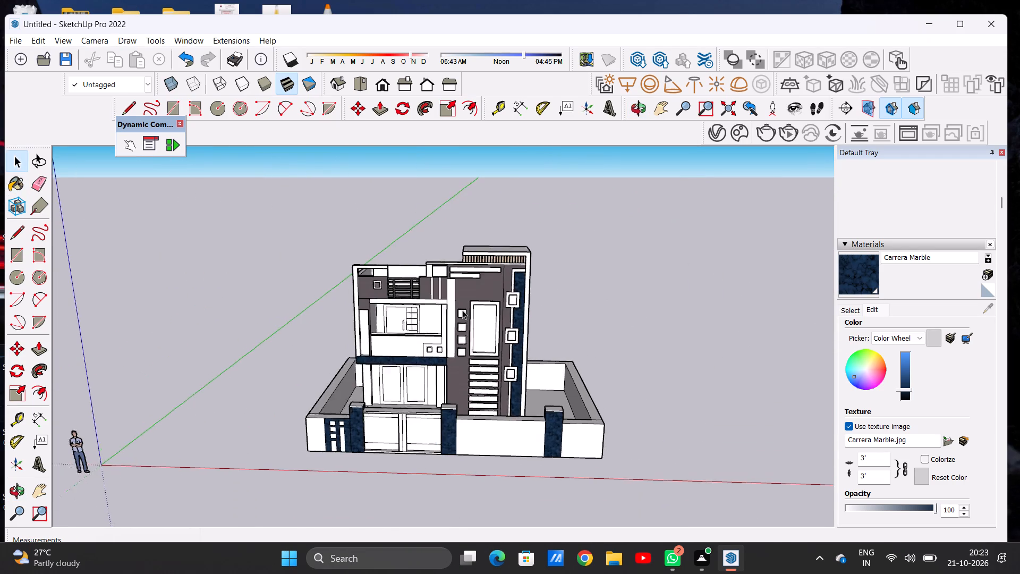
pyautogui.scroll(2, 462, 310)
pyautogui.moveTo(453, 339); pyautogui.dragTo(459, 300, button='middle')
pyautogui.scroll(6, 295, 323)
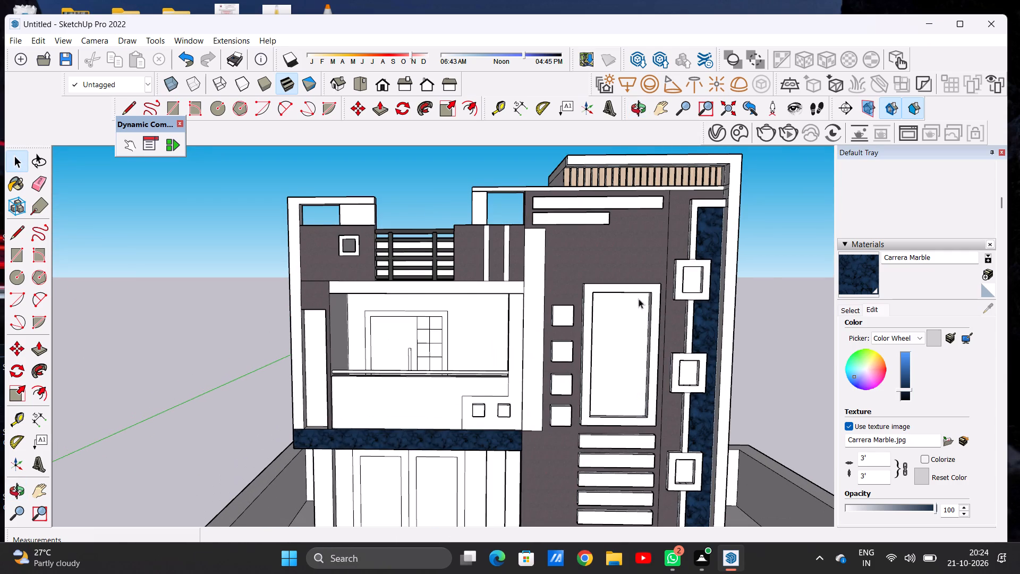
# Paint the upper parapet wall beside the railing and the narrow wall beneath it with [Asphalt New]1 from Asphalt and Concrete.
pyautogui.click(849, 305)
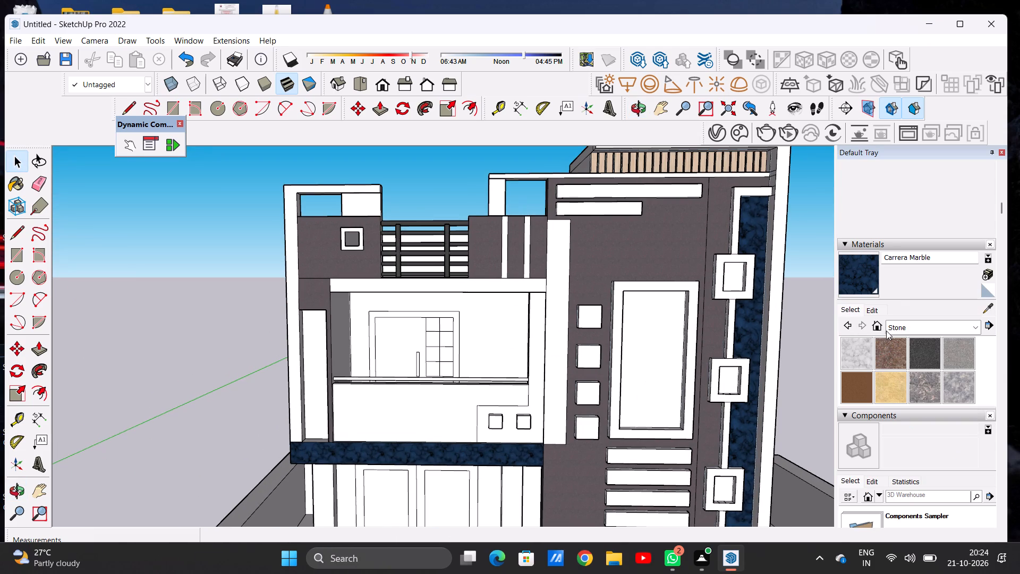
pyautogui.click(891, 326)
pyautogui.click(900, 343)
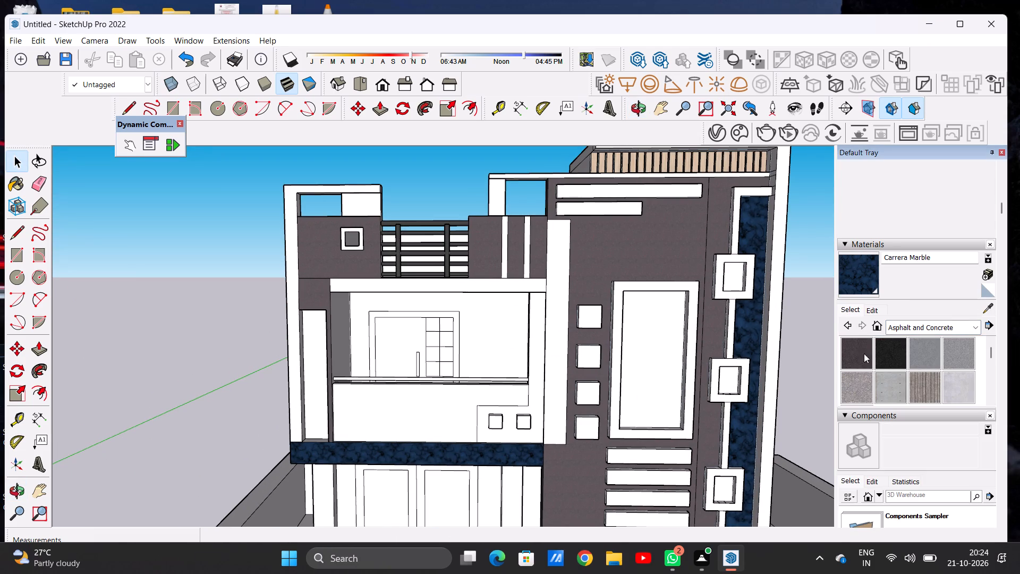
pyautogui.click(858, 355)
pyautogui.scroll(5, 326, 250)
pyautogui.click(326, 250)
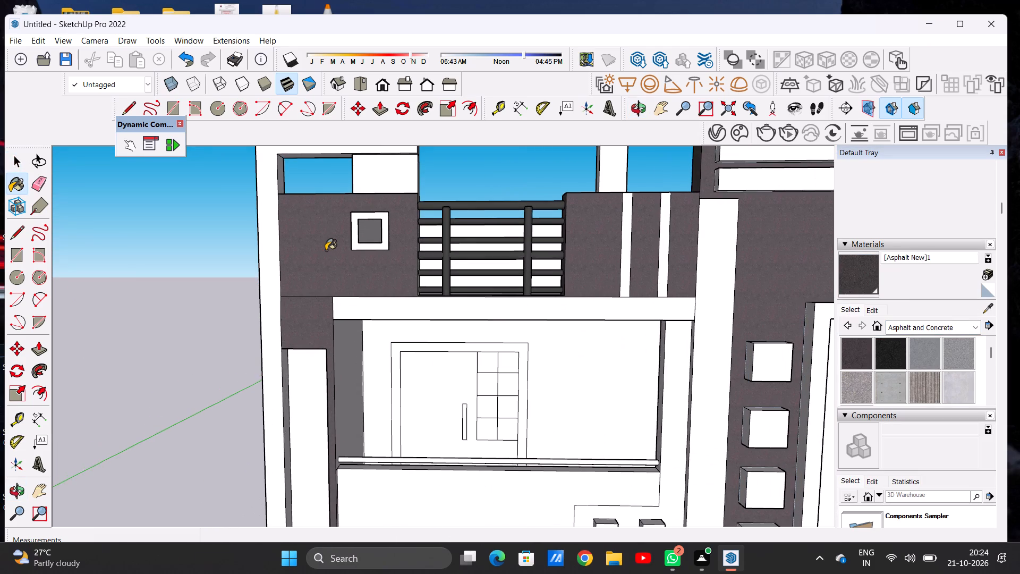
pyautogui.scroll(-7, 356, 256)
pyautogui.scroll(6, 317, 309)
pyautogui.click(331, 277)
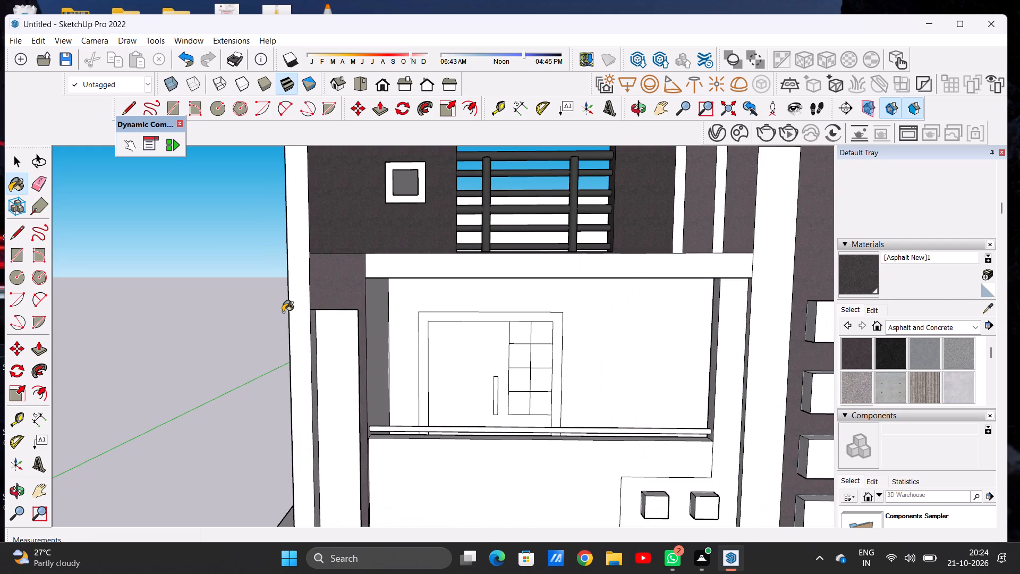
# Paint the two parapet sections separated by the white vertical strips beside the railing with the same dark asphalt.
pyautogui.scroll(-1, 288, 310)
pyautogui.scroll(1, 288, 310)
pyautogui.scroll(-5, 290, 309)
pyautogui.scroll(9, 311, 316)
pyautogui.scroll(8, 364, 301)
pyautogui.scroll(-9, 325, 277)
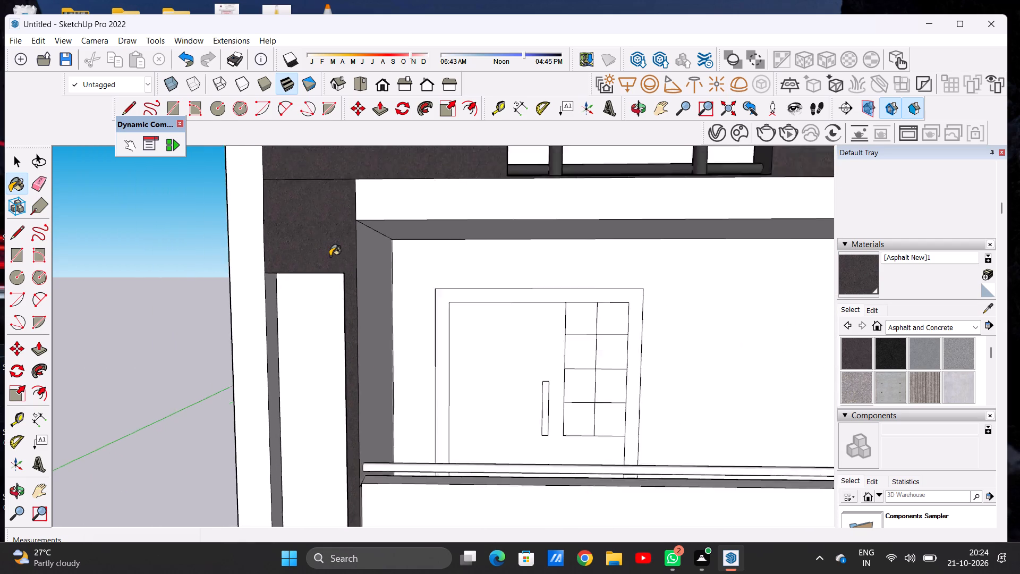
pyautogui.scroll(-13, 330, 256)
pyautogui.scroll(12, 520, 223)
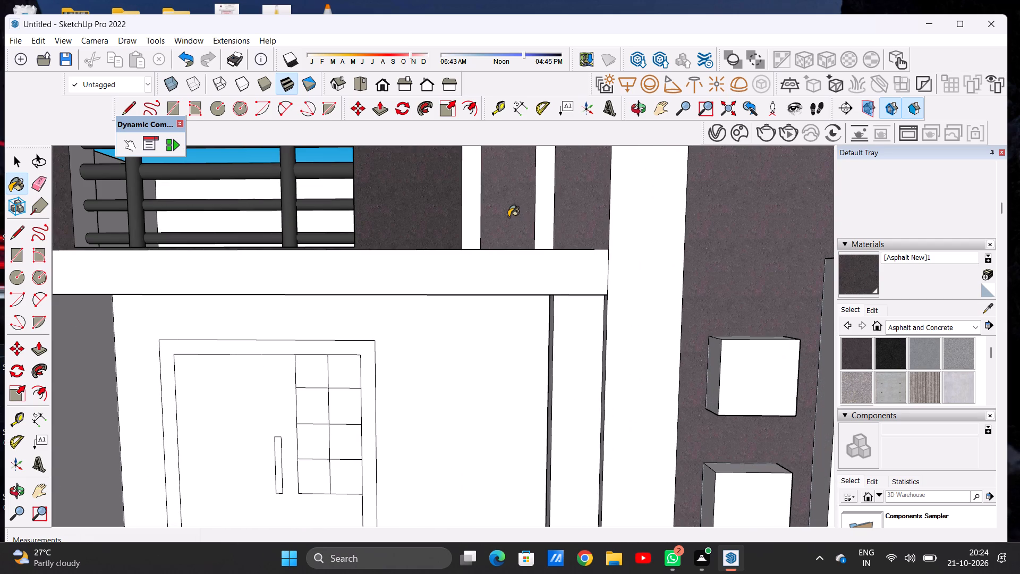
pyautogui.click(508, 217)
pyautogui.click(568, 216)
# Paint the tall facade wall around the large framed panel and the narrow wall strip beside the square-framed line with [Asphalt New]1.
pyautogui.scroll(-9, 329, 273)
pyautogui.scroll(1, 324, 276)
pyautogui.scroll(-3, 324, 276)
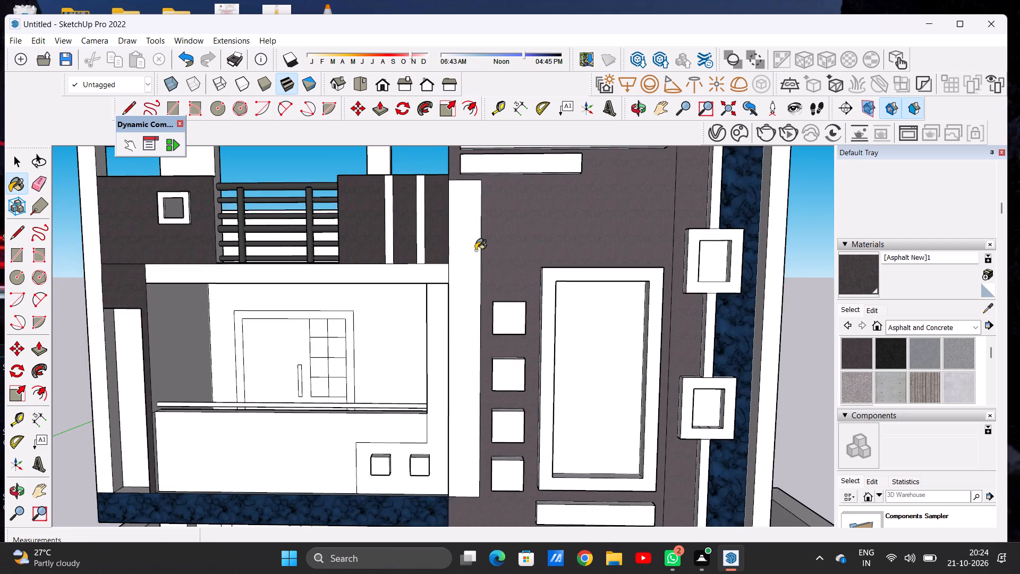
pyautogui.scroll(-1, 483, 248)
pyautogui.scroll(6, 486, 246)
pyautogui.click(490, 244)
pyautogui.scroll(-10, 428, 265)
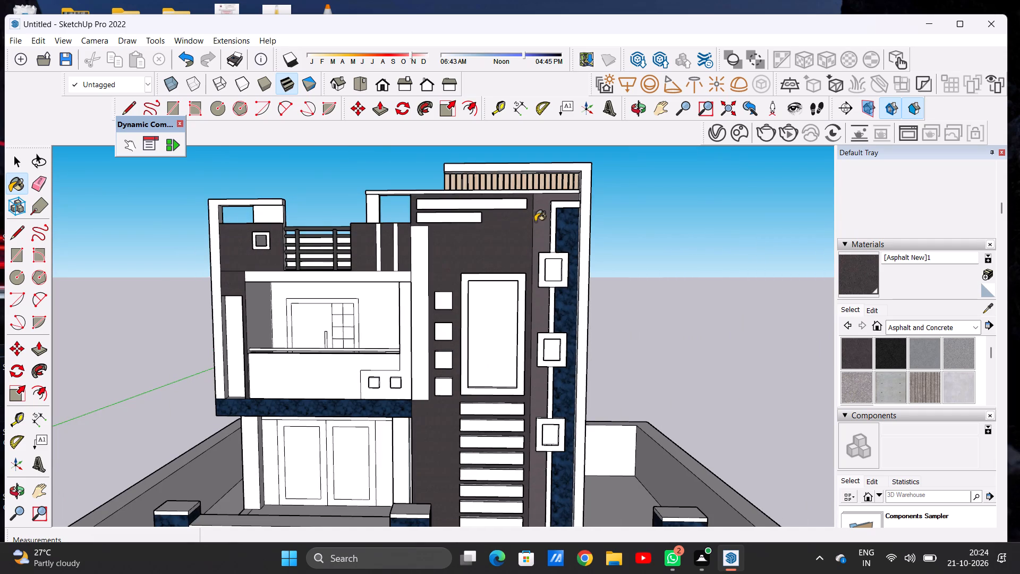
pyautogui.scroll(1, 554, 214)
pyautogui.scroll(-2, 554, 214)
pyautogui.scroll(10, 554, 214)
pyautogui.click(536, 226)
# Examine the whole front elevation with its dark asphalt walls, marble accents and boundary wall.
pyautogui.scroll(-9, 442, 249)
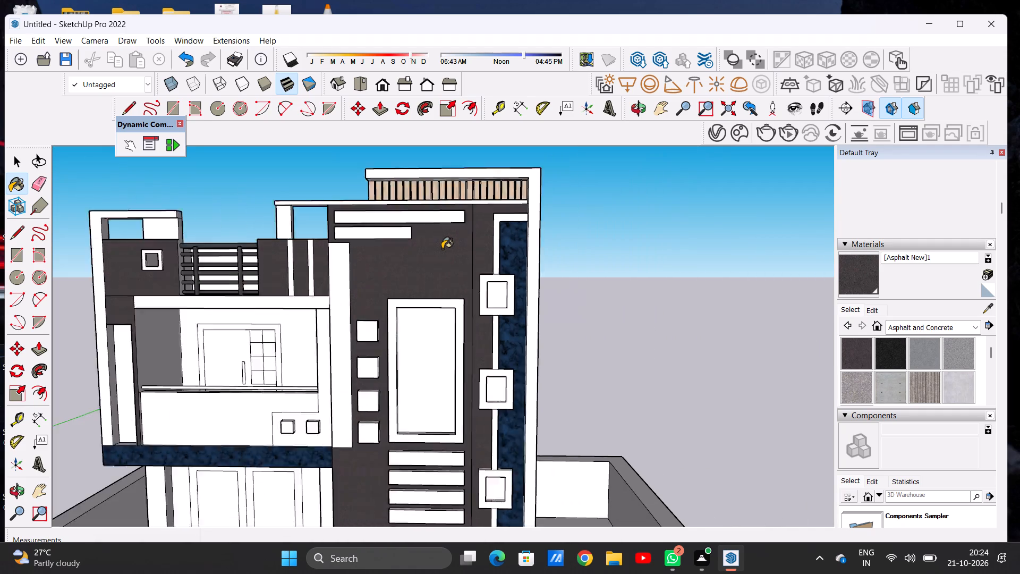
pyautogui.scroll(-11, 442, 249)
pyautogui.scroll(1, 409, 391)
pyautogui.scroll(-1, 409, 392)
pyautogui.scroll(5, 409, 392)
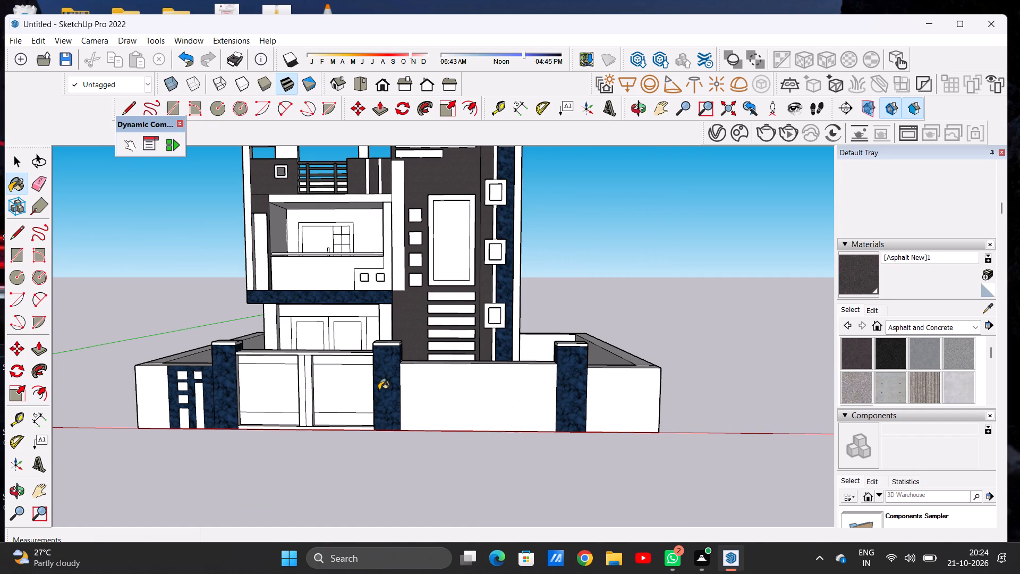
pyautogui.scroll(-8, 381, 374)
pyautogui.scroll(9, 381, 374)
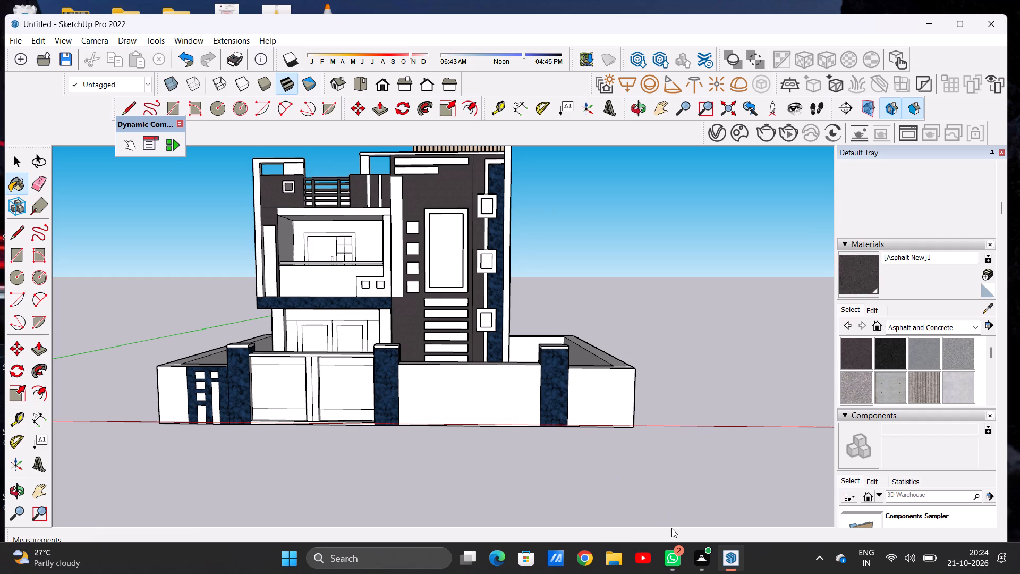
pyautogui.press('space')
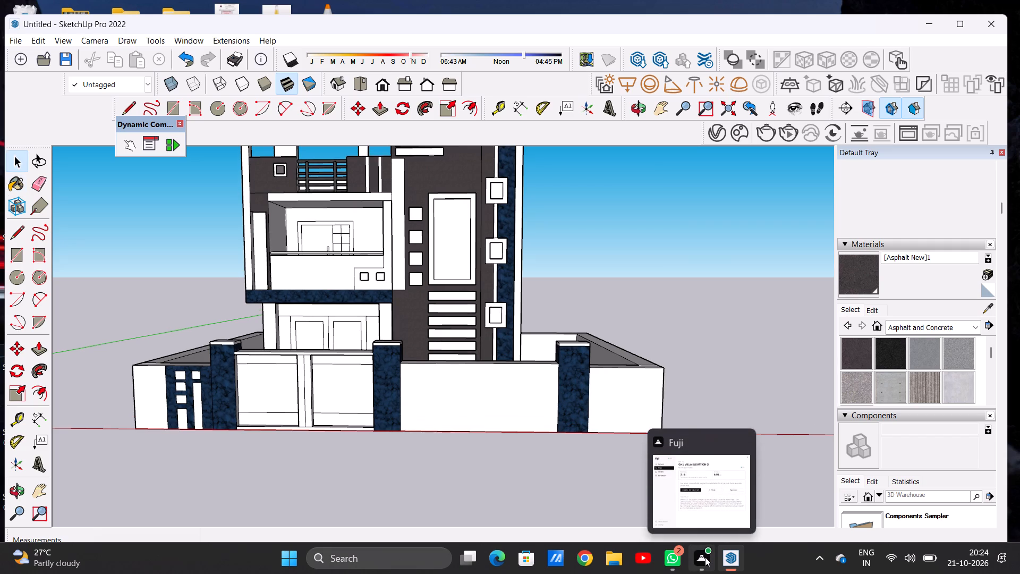
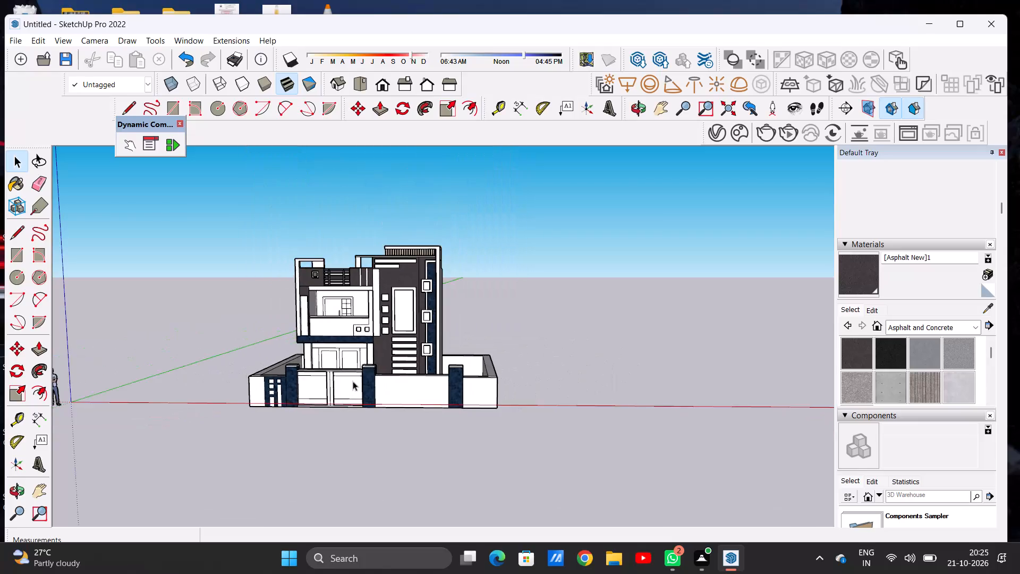
# Inspect the painted facade from the front, from an angle above and close to the slatted strips and boundary wall.
pyautogui.scroll(-2, 371, 360)
pyautogui.scroll(7, 374, 329)
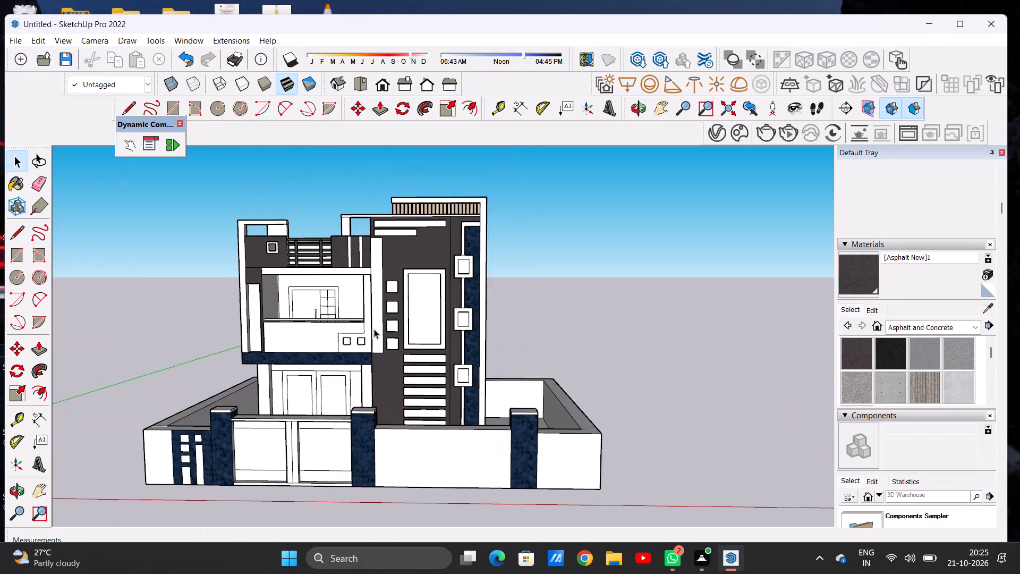
pyautogui.scroll(6, 374, 329)
pyautogui.scroll(-10, 422, 289)
pyautogui.moveTo(537, 298); pyautogui.dragTo(534, 298, button='middle')
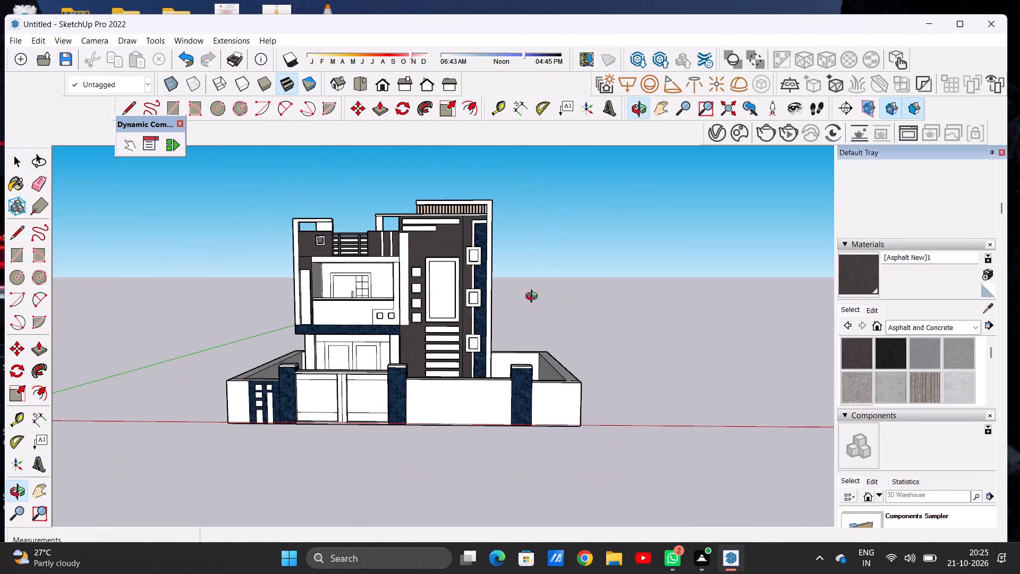
pyautogui.moveTo(534, 298); pyautogui.dragTo(573, 319, button='middle')
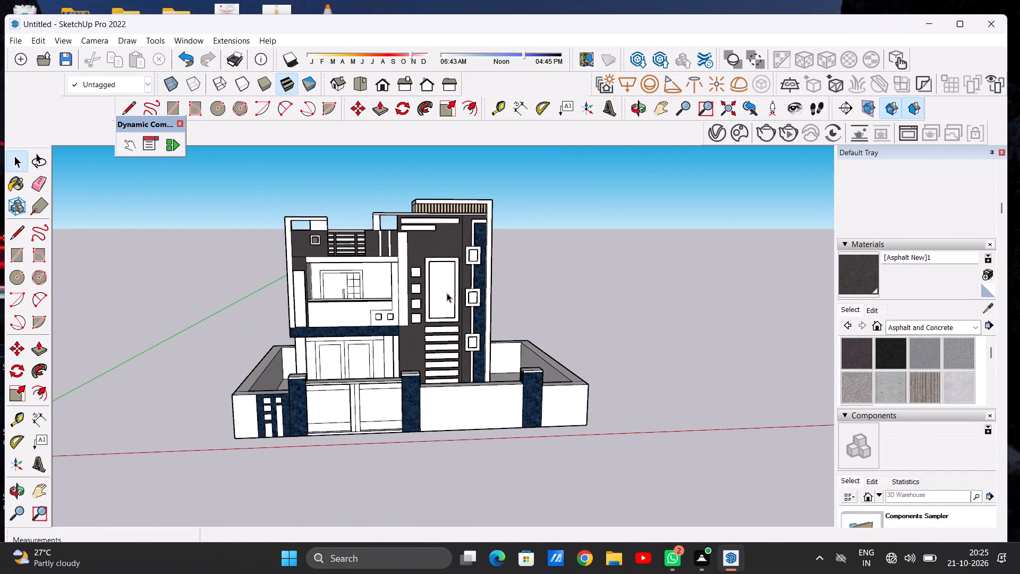
pyautogui.scroll(2, 438, 249)
pyautogui.scroll(-1, 437, 244)
pyautogui.scroll(5, 437, 244)
pyautogui.moveTo(429, 243); pyautogui.dragTo(329, 305, button='middle')
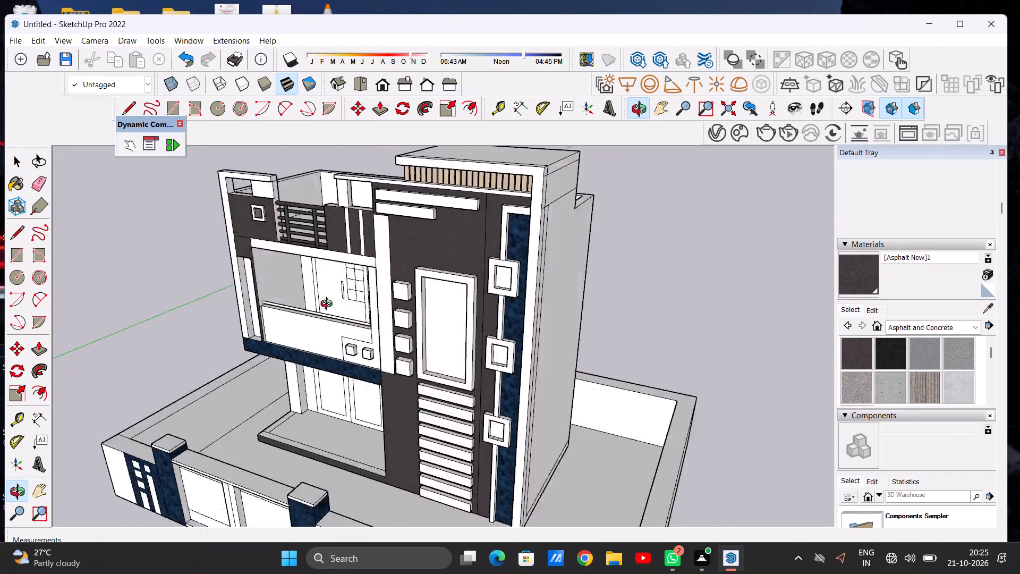
pyautogui.moveTo(329, 305); pyautogui.dragTo(438, 299, button='middle')
pyautogui.scroll(-9, 464, 271)
pyautogui.scroll(6, 463, 356)
pyautogui.moveTo(523, 325); pyautogui.dragTo(482, 312, button='middle')
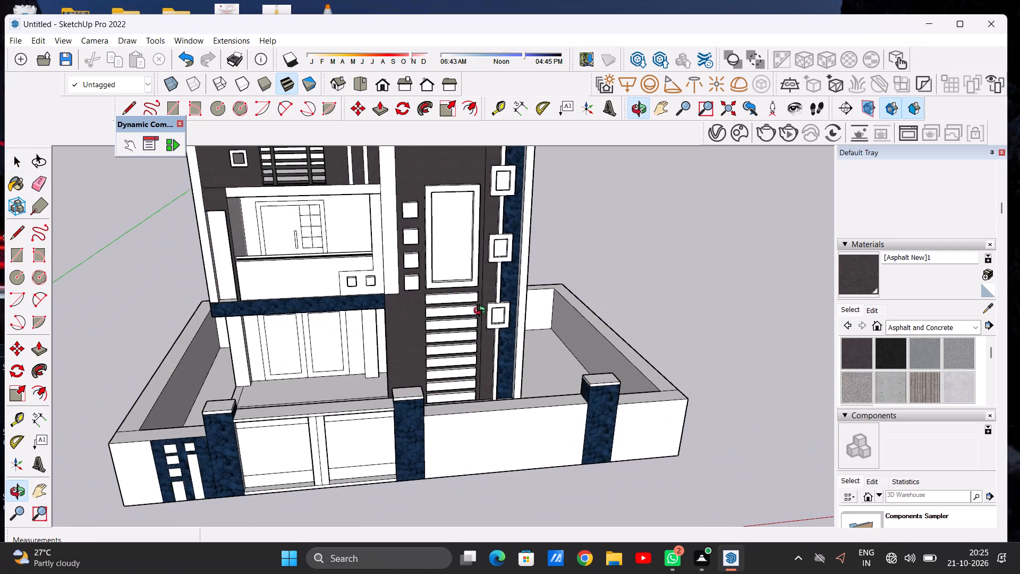
pyautogui.moveTo(482, 312); pyautogui.dragTo(470, 315, button='middle')
pyautogui.scroll(1, 470, 315)
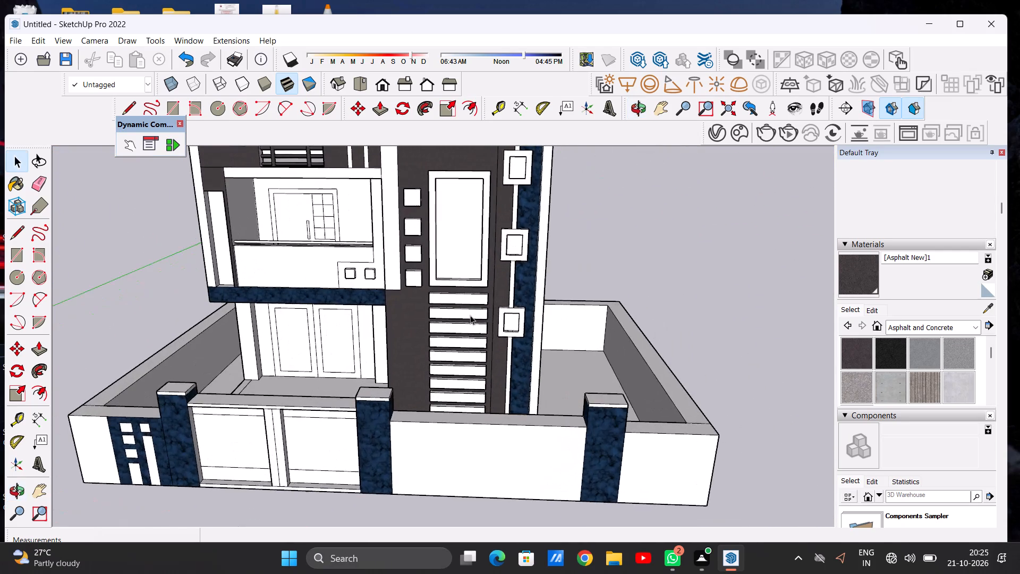
pyautogui.scroll(-5, 453, 334)
pyautogui.scroll(6, 452, 330)
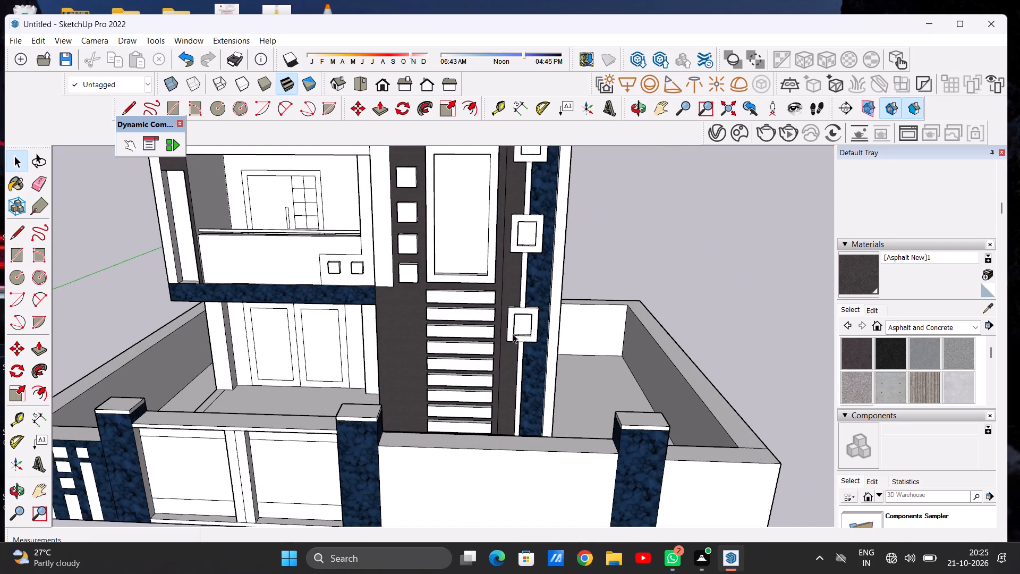
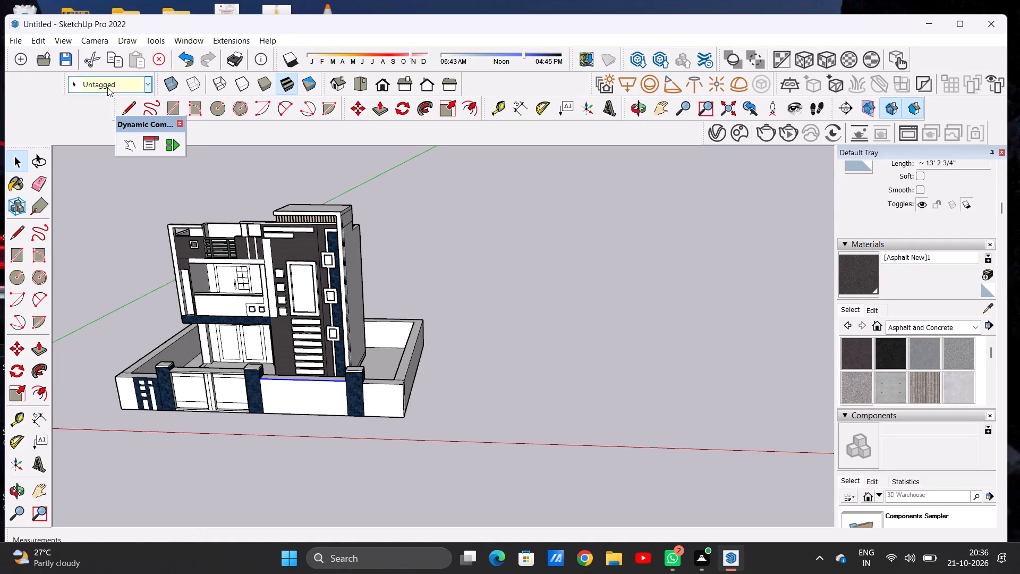
# Examine the painted house facade and boundary wall from the front and from slightly above.
pyautogui.scroll(-9, 352, 362)
pyautogui.scroll(6, 331, 355)
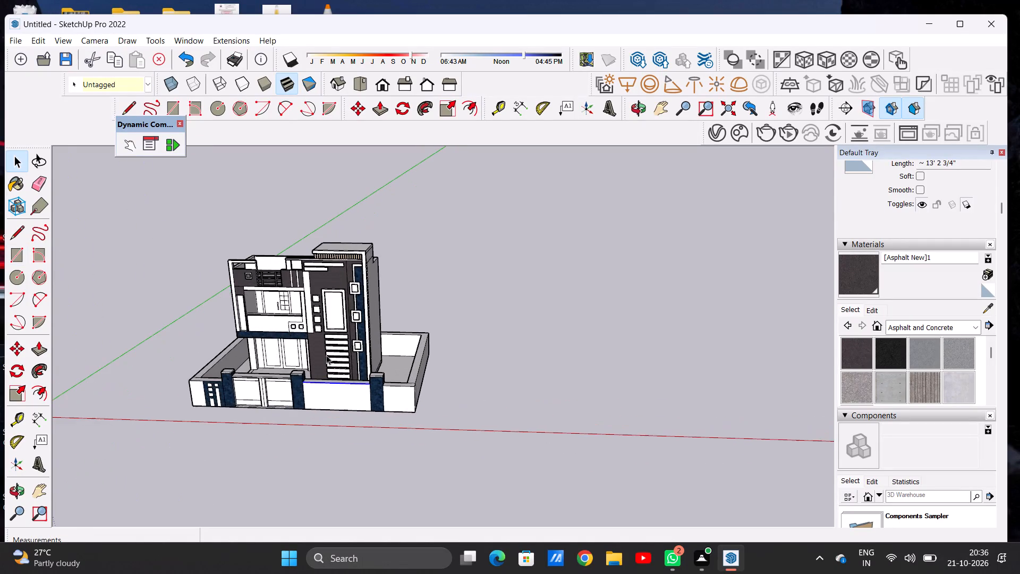
pyautogui.scroll(-3, 398, 391)
pyautogui.scroll(6, 296, 352)
pyautogui.moveTo(302, 338); pyautogui.dragTo(322, 326, button='middle')
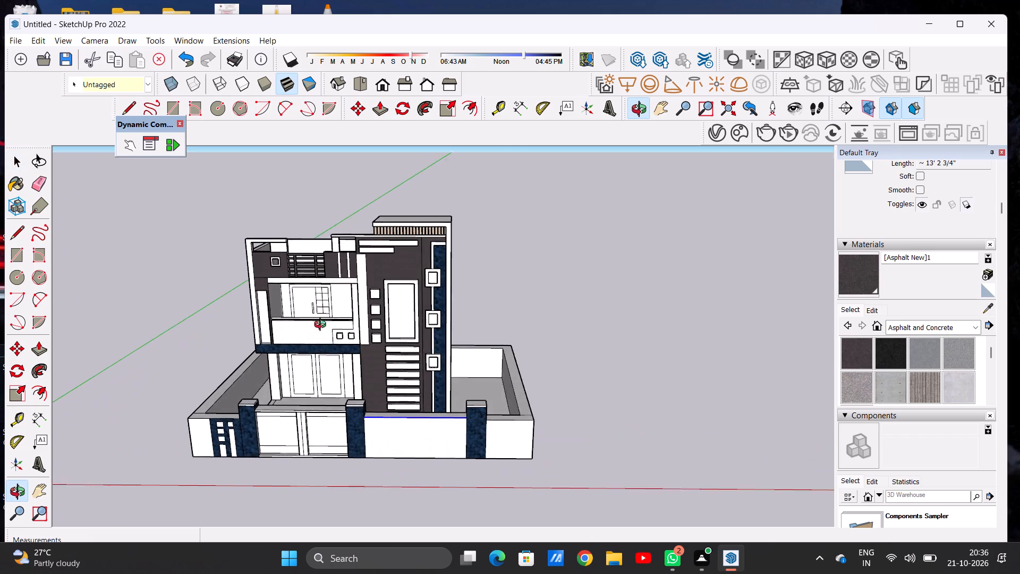
pyautogui.moveTo(322, 326); pyautogui.dragTo(345, 319, button='middle')
pyautogui.scroll(-2, 356, 372)
pyautogui.scroll(5, 307, 352)
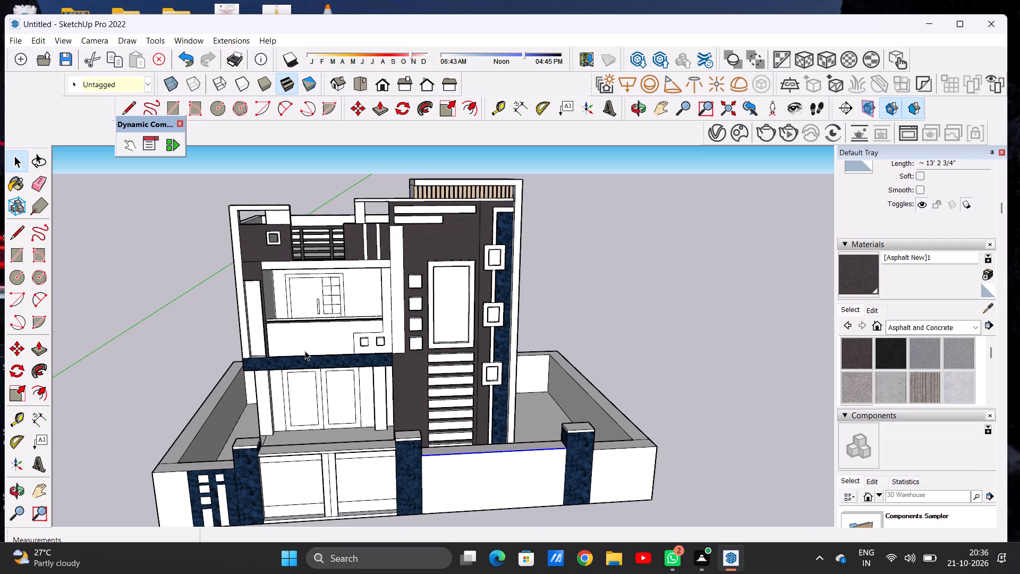
pyautogui.scroll(-6, 306, 368)
pyautogui.scroll(6, 308, 376)
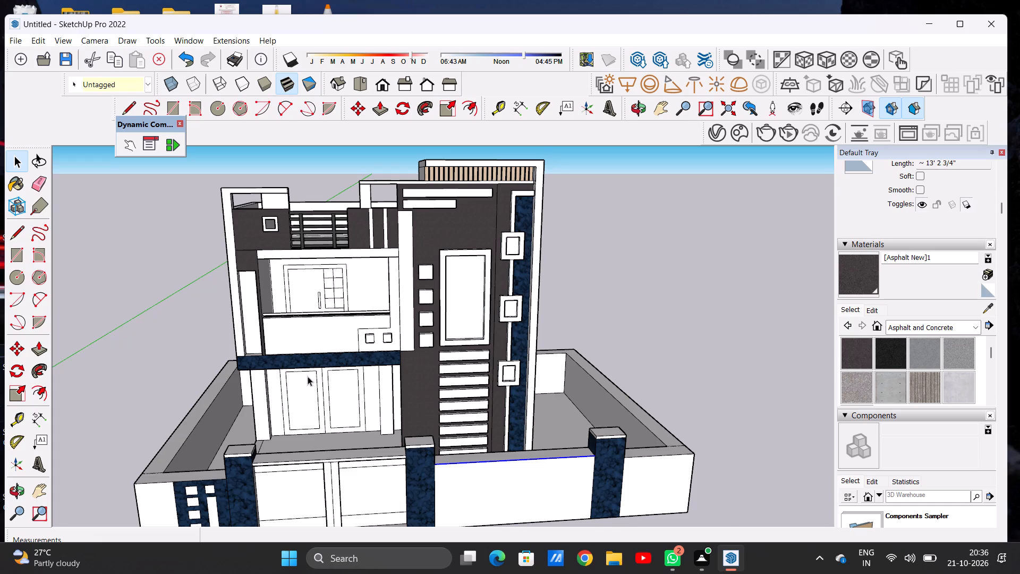
pyautogui.scroll(-9, 308, 376)
pyautogui.scroll(6, 316, 403)
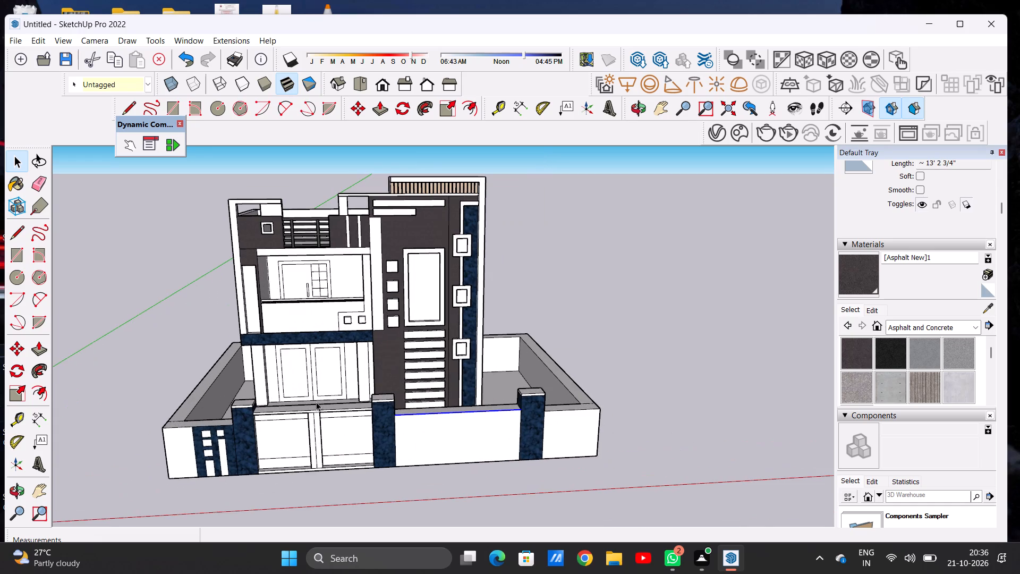
# Paint the right gate leaf's middle panel with Carrera Marble from the Stone materials and recolour that material dark blue.
pyautogui.scroll(1, 316, 420)
pyautogui.moveTo(312, 449); pyautogui.dragTo(305, 419, button='middle')
pyautogui.scroll(4, 295, 435)
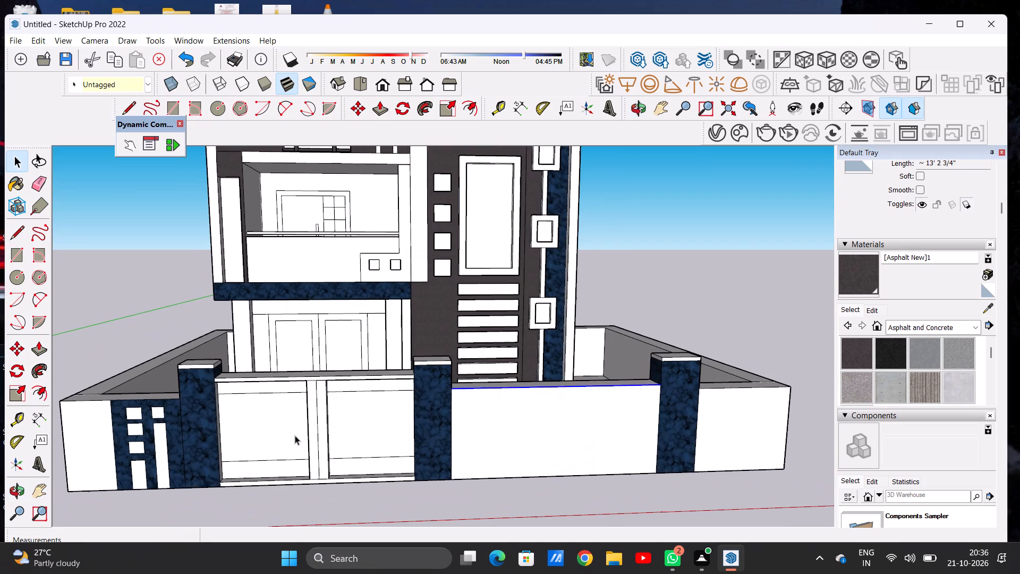
pyautogui.scroll(4, 298, 464)
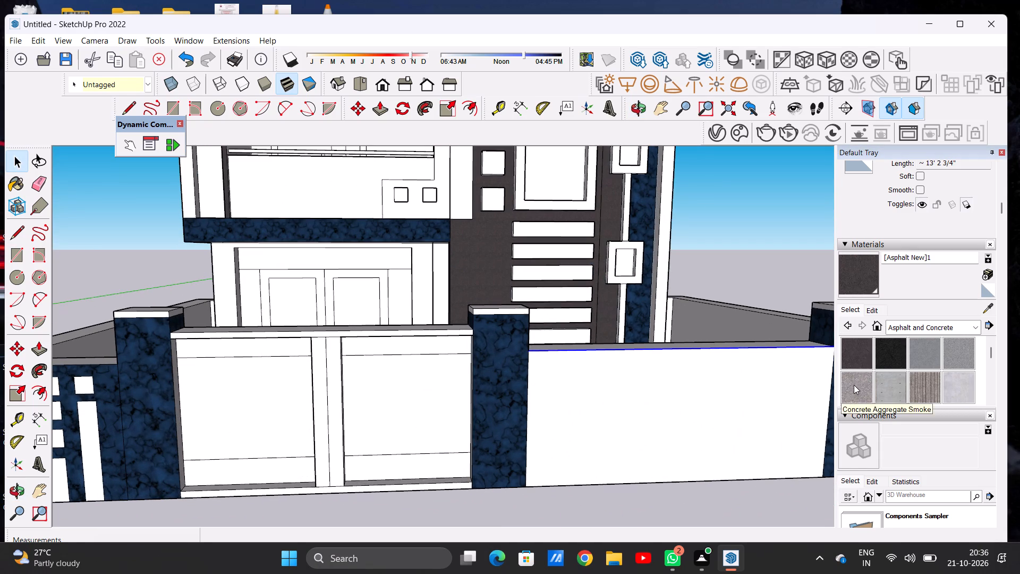
pyautogui.click(886, 323)
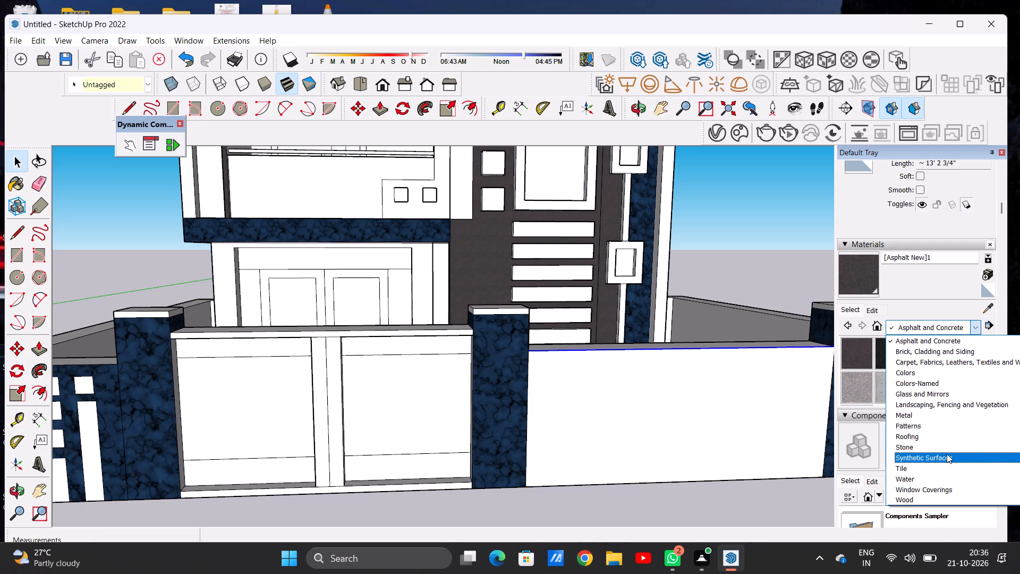
pyautogui.click(912, 442)
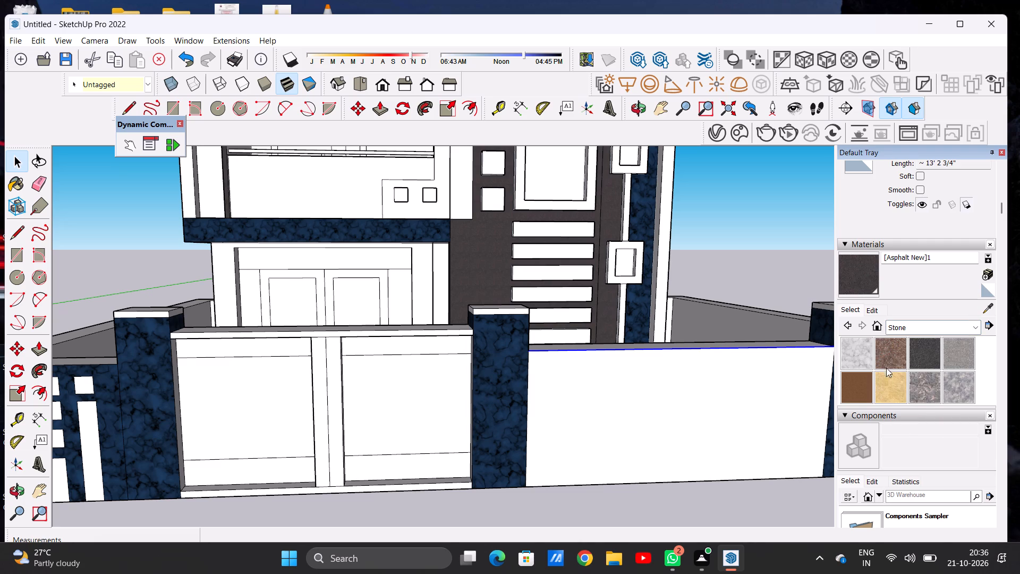
pyautogui.click(867, 352)
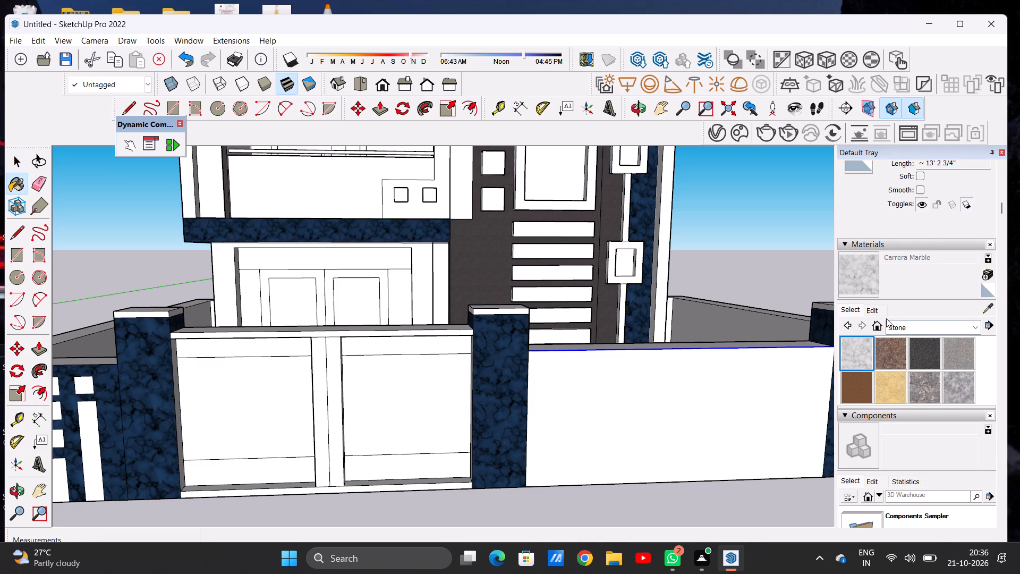
pyautogui.click(864, 307)
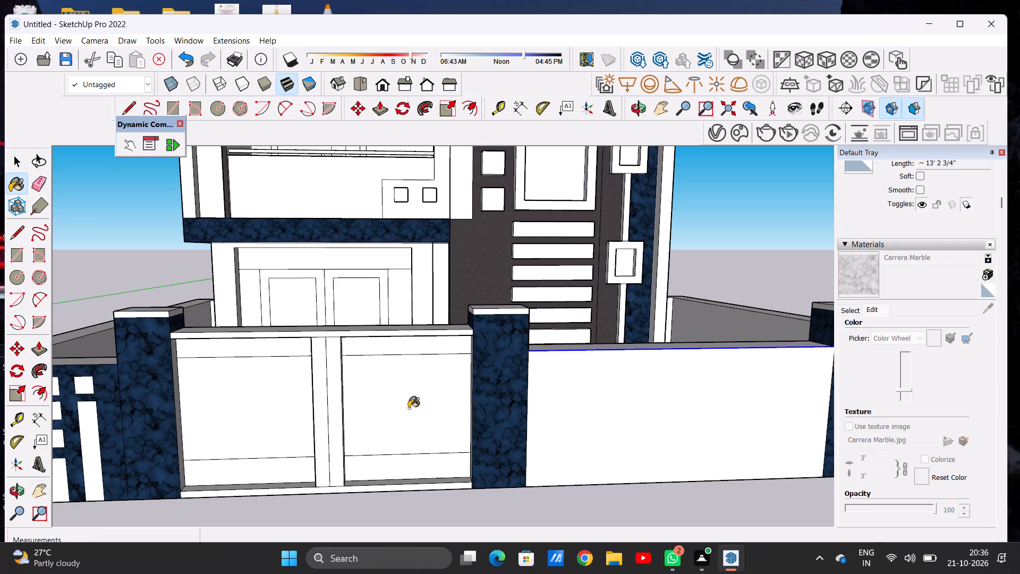
pyautogui.click(409, 408)
pyautogui.scroll(5, 409, 408)
pyautogui.scroll(-7, 409, 408)
pyautogui.click(855, 377)
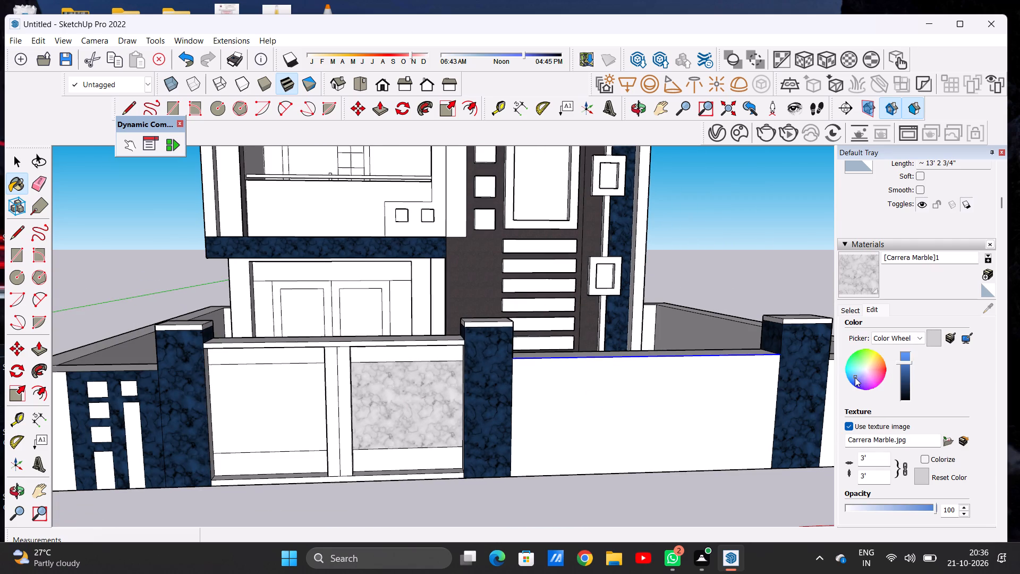
pyautogui.click(905, 380)
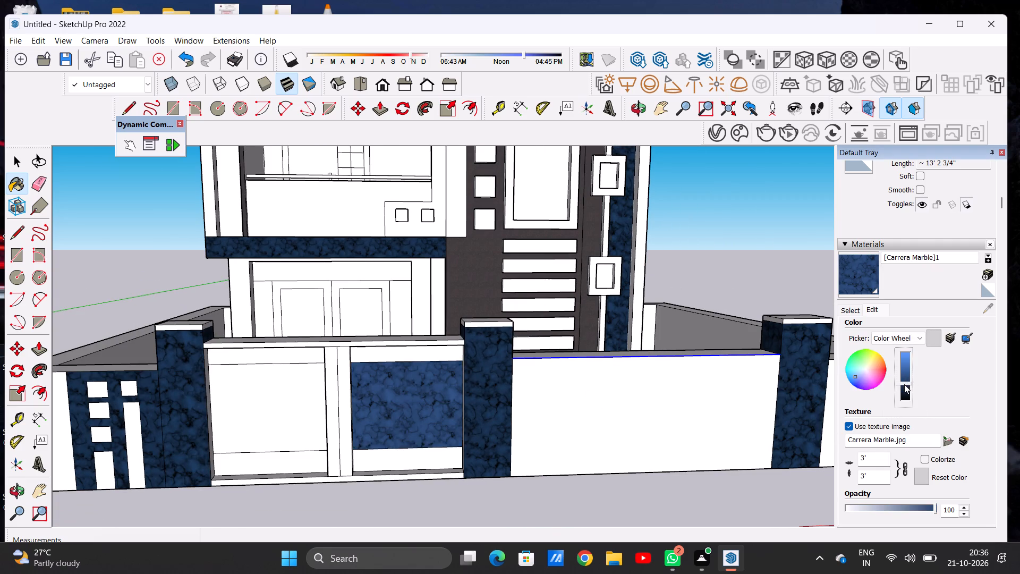
pyautogui.click(905, 387)
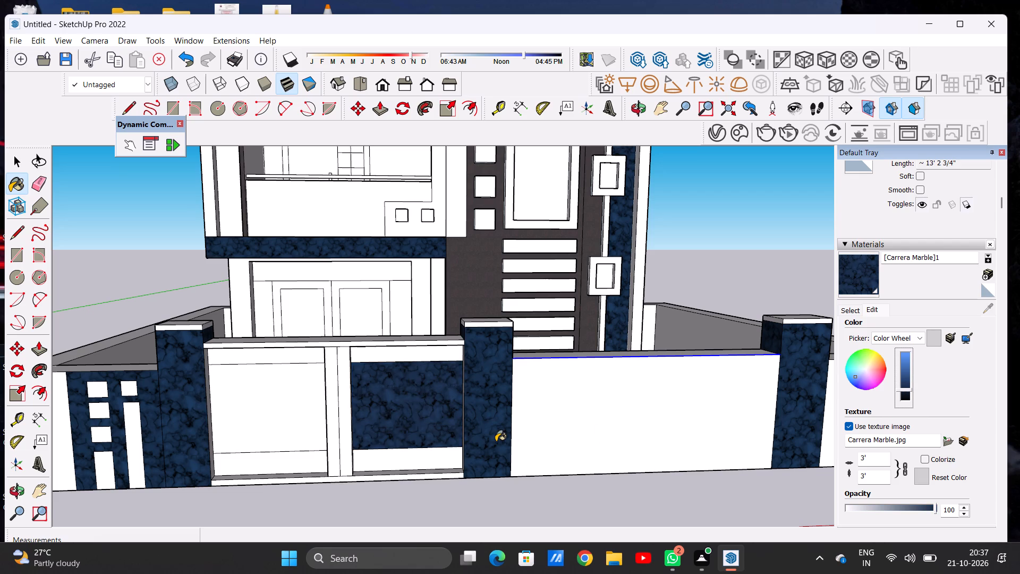
# Paint the left gate leaf's middle panel with the same dark blue Carrera Marble.
pyautogui.scroll(-4, 496, 442)
pyautogui.scroll(5, 371, 442)
pyautogui.click(368, 433)
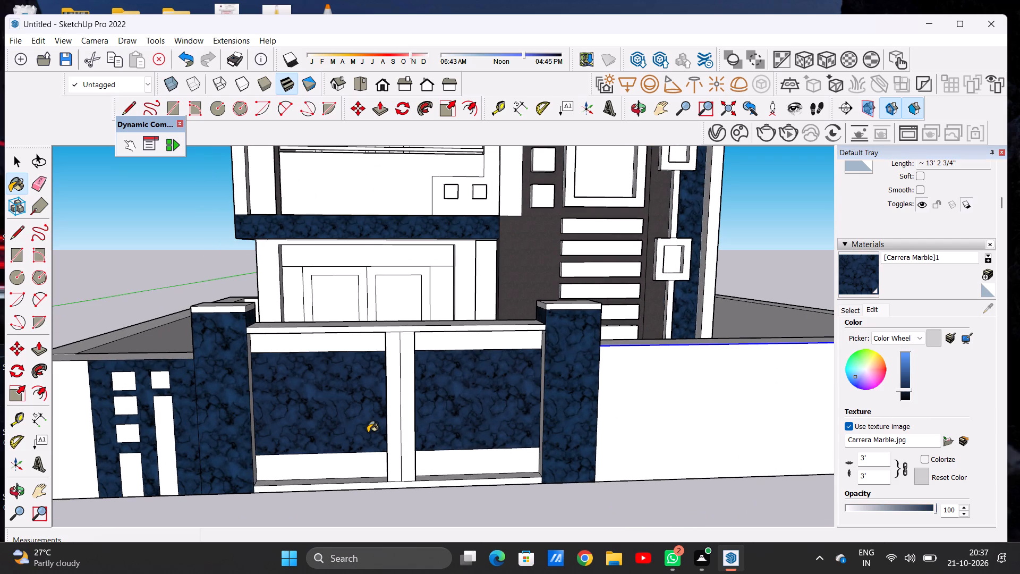
# Apply the dark blue Carrera Marble to the two outer side faces of the gate opening, beside the pillars.
pyautogui.scroll(-6, 368, 433)
pyautogui.scroll(5, 355, 462)
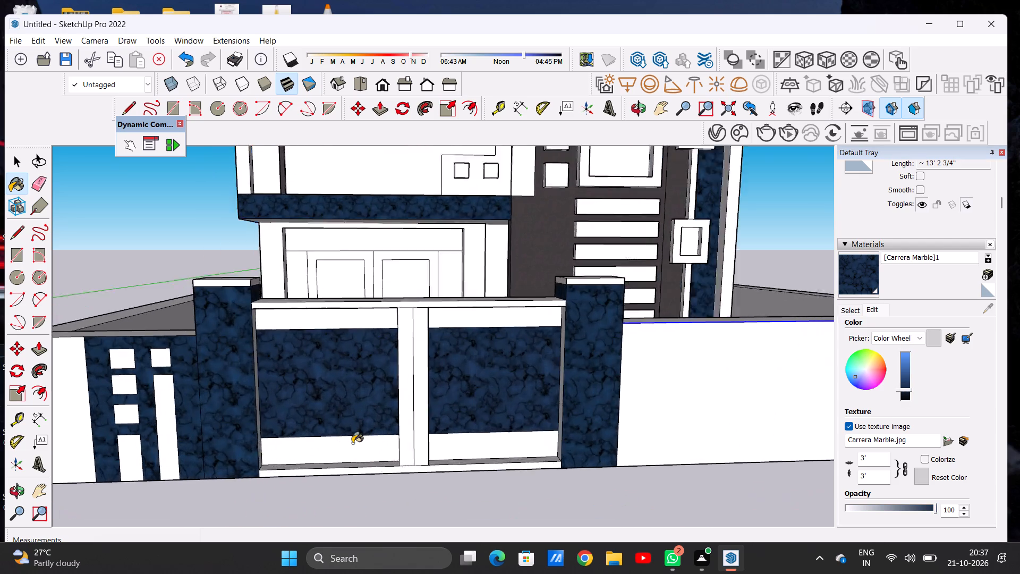
pyautogui.scroll(7, 352, 443)
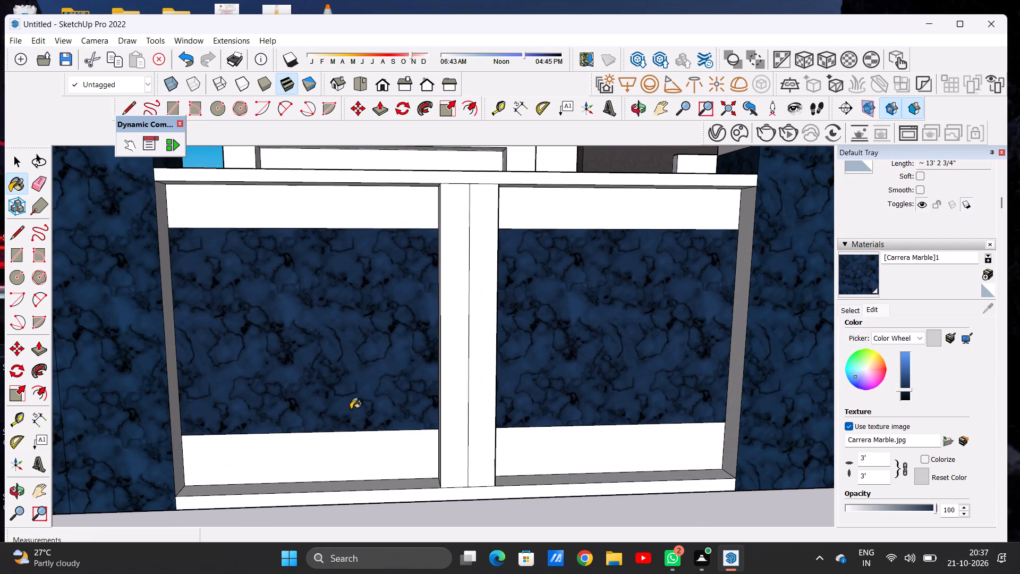
pyautogui.scroll(-4, 351, 409)
pyautogui.moveTo(382, 433); pyautogui.dragTo(389, 436, button='middle')
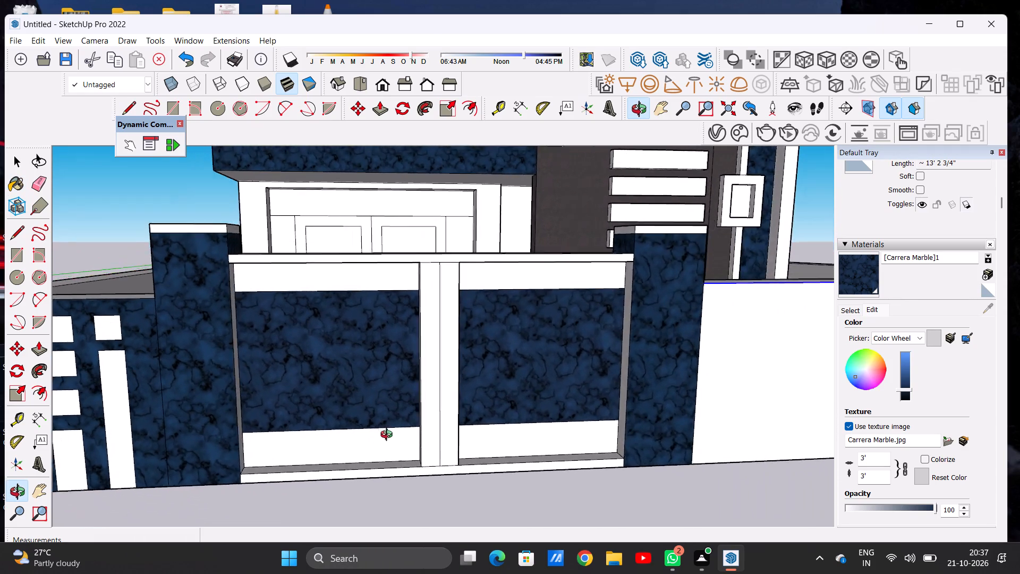
pyautogui.moveTo(389, 436); pyautogui.dragTo(447, 442, button='middle')
pyautogui.scroll(8, 673, 374)
pyautogui.scroll(-1, 664, 376)
pyautogui.scroll(4, 664, 376)
pyautogui.click(660, 379)
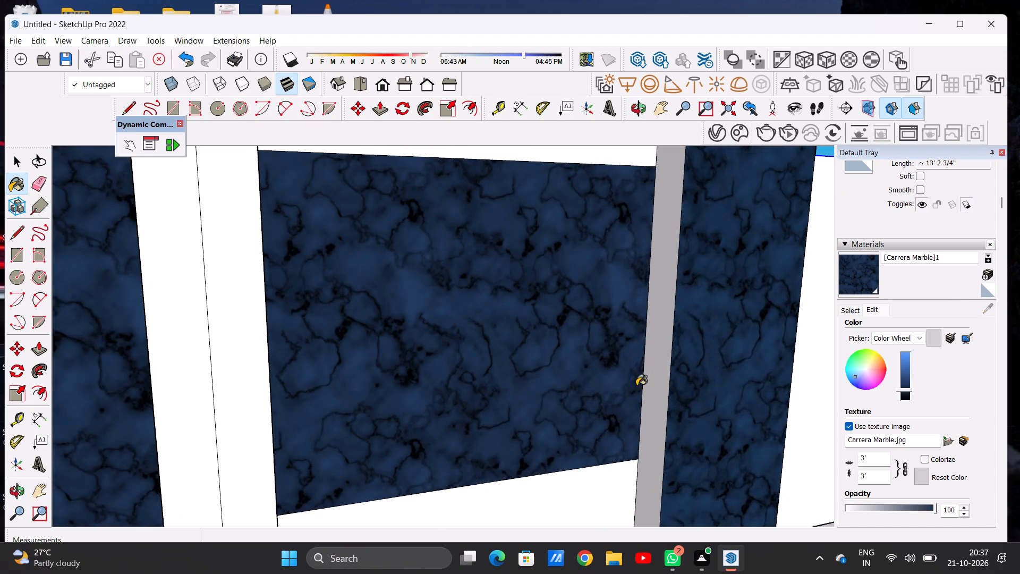
pyautogui.scroll(-13, 555, 396)
pyautogui.moveTo(402, 413); pyautogui.dragTo(172, 434, button='middle')
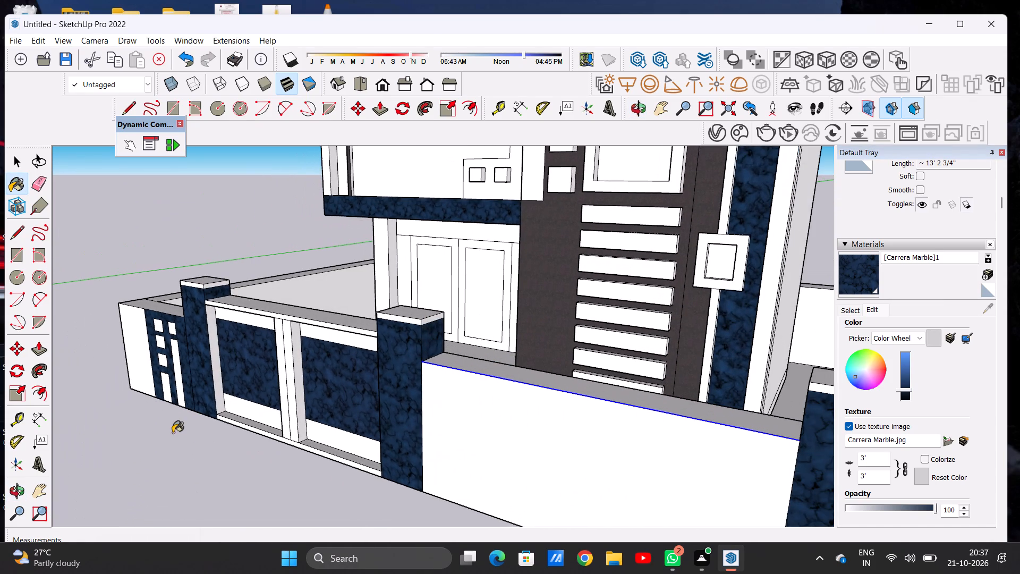
pyautogui.scroll(12, 210, 331)
pyautogui.click(211, 322)
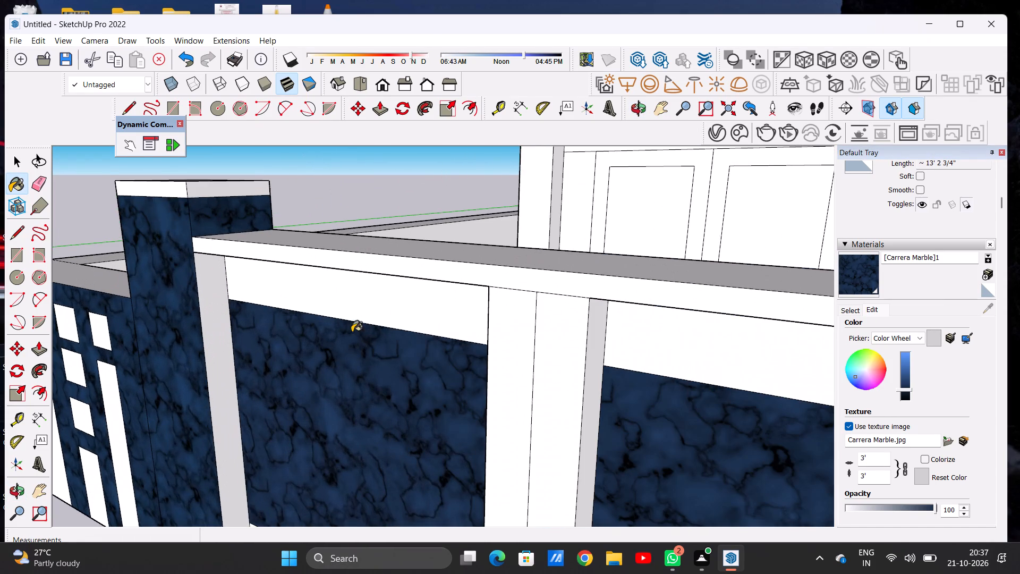
# Inspect the marble-clad gate panels and pillars from the front and from both sides.
pyautogui.scroll(-10, 352, 332)
pyautogui.moveTo(355, 376); pyautogui.dragTo(507, 349, button='middle')
pyautogui.middleClick(504, 348)
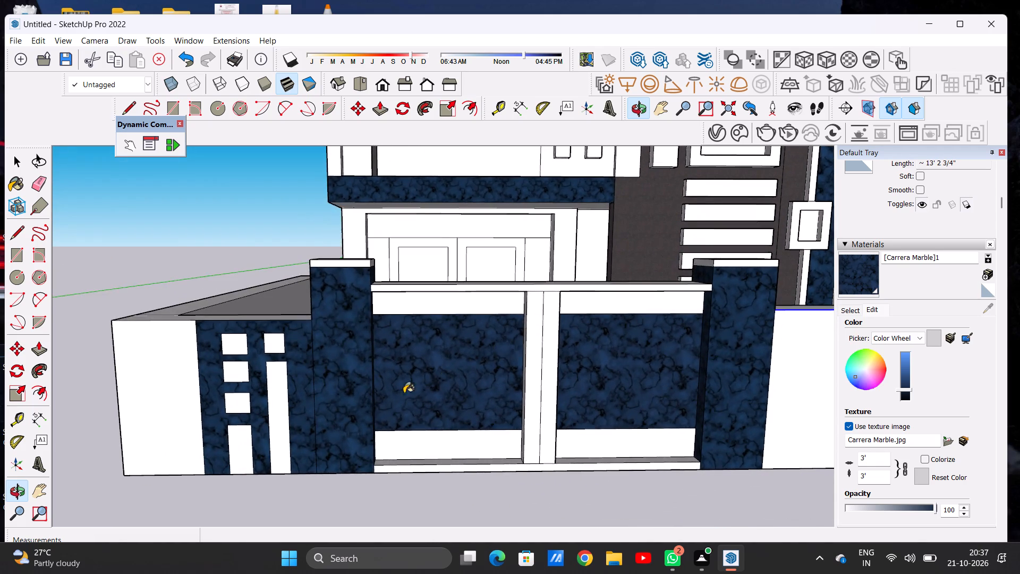
pyautogui.scroll(-6, 320, 406)
pyautogui.scroll(6, 499, 368)
pyautogui.scroll(-7, 487, 380)
pyautogui.scroll(7, 522, 377)
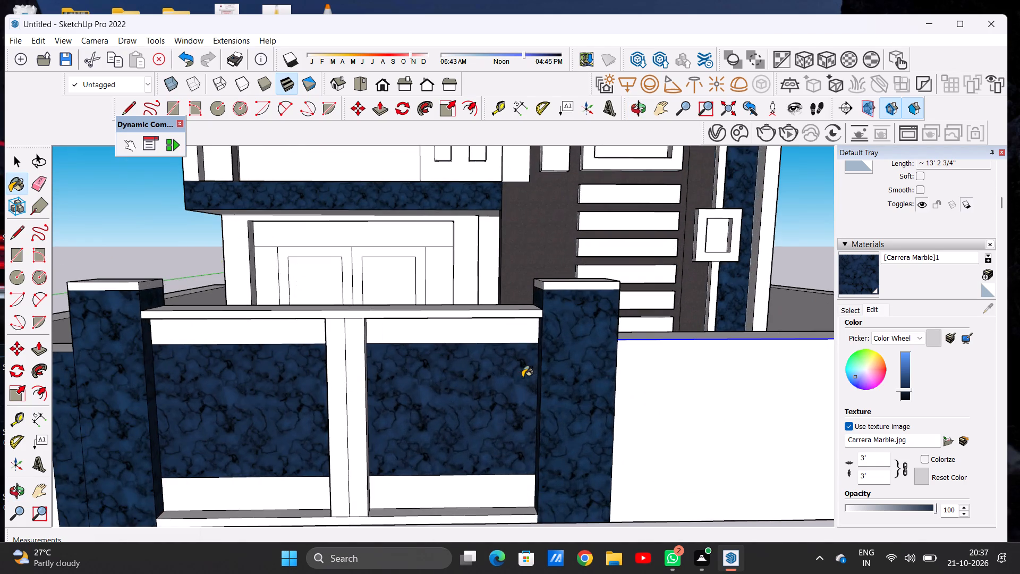
pyautogui.moveTo(455, 393); pyautogui.dragTo(474, 382, button='middle')
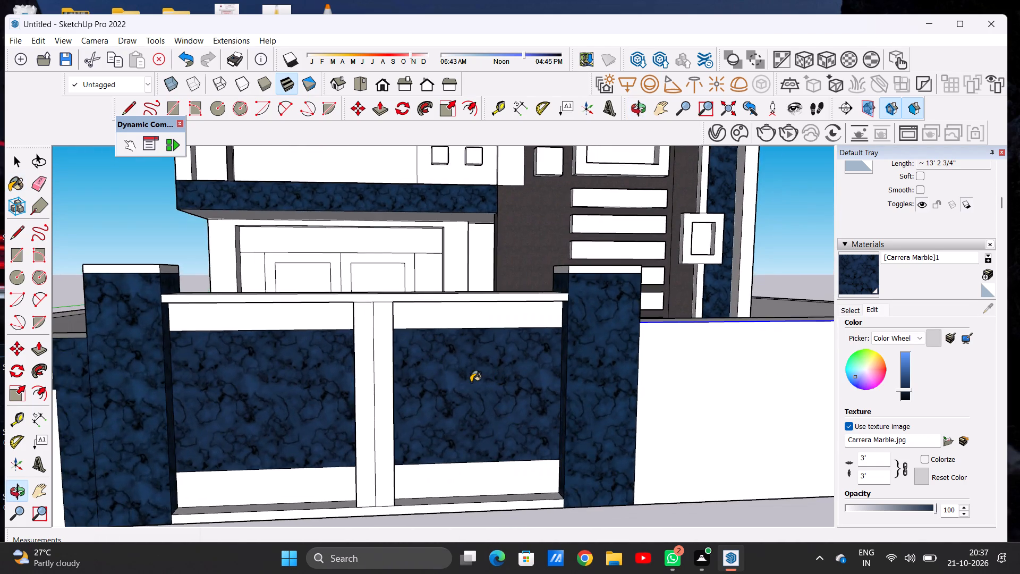
pyautogui.scroll(-7, 471, 382)
pyautogui.scroll(6, 351, 381)
pyautogui.moveTo(366, 376); pyautogui.dragTo(324, 394, button='middle')
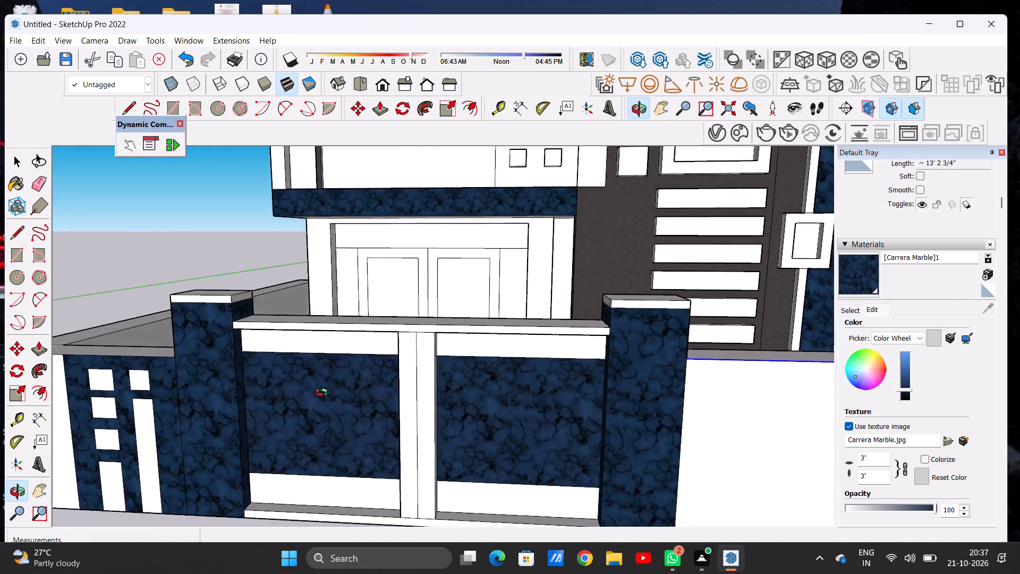
pyautogui.moveTo(324, 394); pyautogui.dragTo(331, 393, button='middle')
pyautogui.scroll(-6, 433, 383)
pyautogui.scroll(7, 474, 416)
pyautogui.moveTo(472, 407); pyautogui.dragTo(518, 410, button='middle')
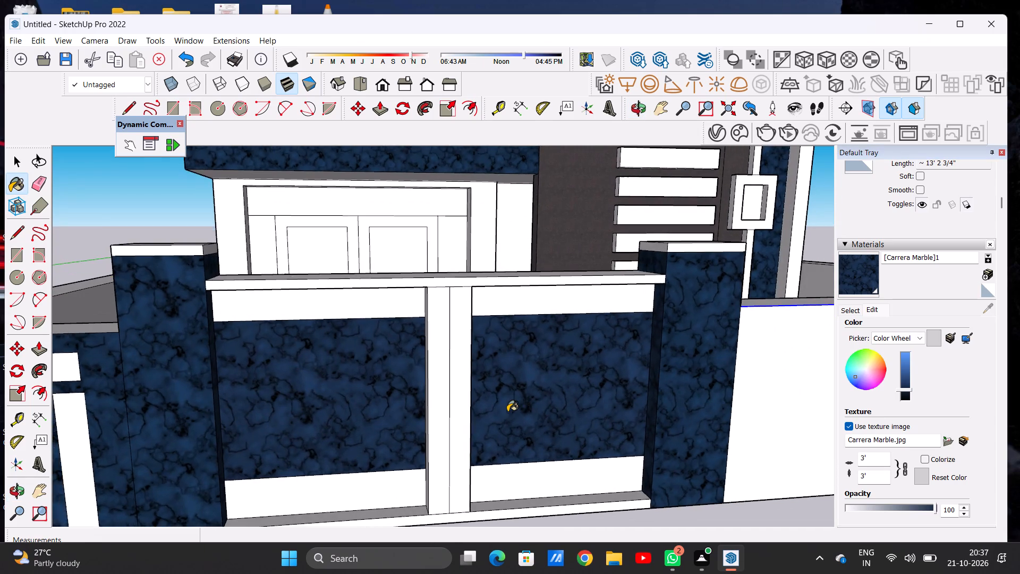
pyautogui.scroll(-5, 503, 412)
pyautogui.moveTo(498, 411); pyautogui.dragTo(453, 419, button='middle')
pyautogui.scroll(3, 453, 419)
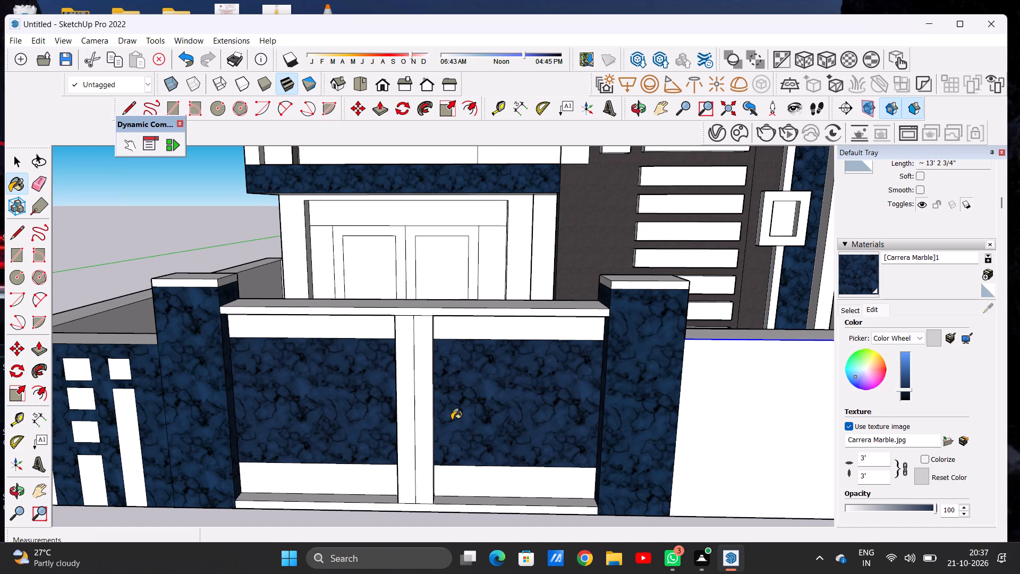
pyautogui.scroll(-14, 371, 377)
pyautogui.scroll(1, 370, 377)
pyautogui.scroll(-5, 370, 377)
pyautogui.scroll(1, 376, 376)
pyautogui.scroll(-9, 375, 376)
pyautogui.scroll(1, 346, 370)
pyautogui.scroll(-1, 346, 370)
pyautogui.scroll(1, 354, 395)
pyautogui.scroll(-1, 354, 395)
pyautogui.scroll(5, 354, 395)
pyautogui.moveTo(342, 395); pyautogui.dragTo(429, 385, button='middle')
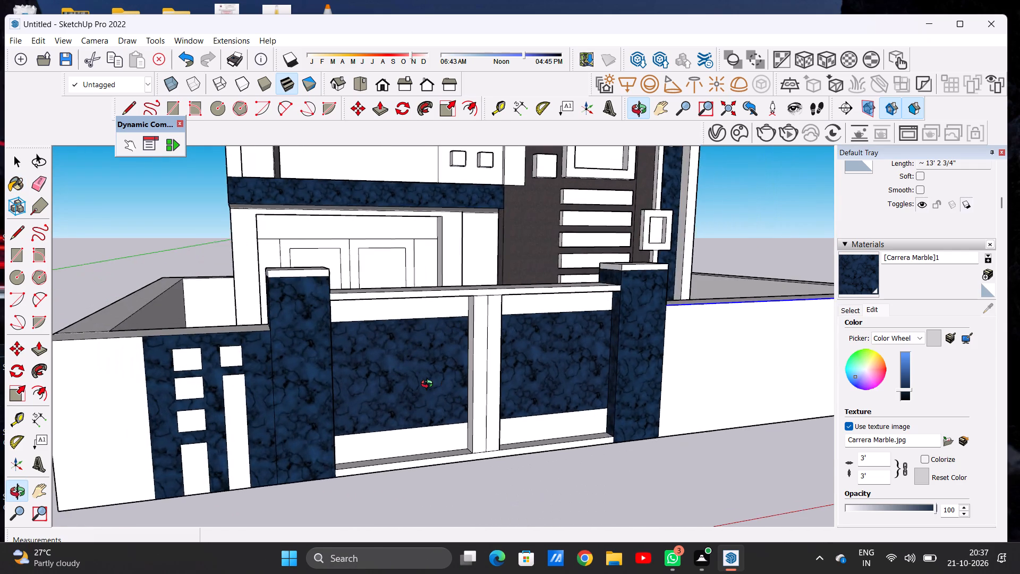
pyautogui.moveTo(429, 385); pyautogui.dragTo(303, 393, button='middle')
pyautogui.scroll(-6, 491, 360)
pyautogui.scroll(3, 441, 386)
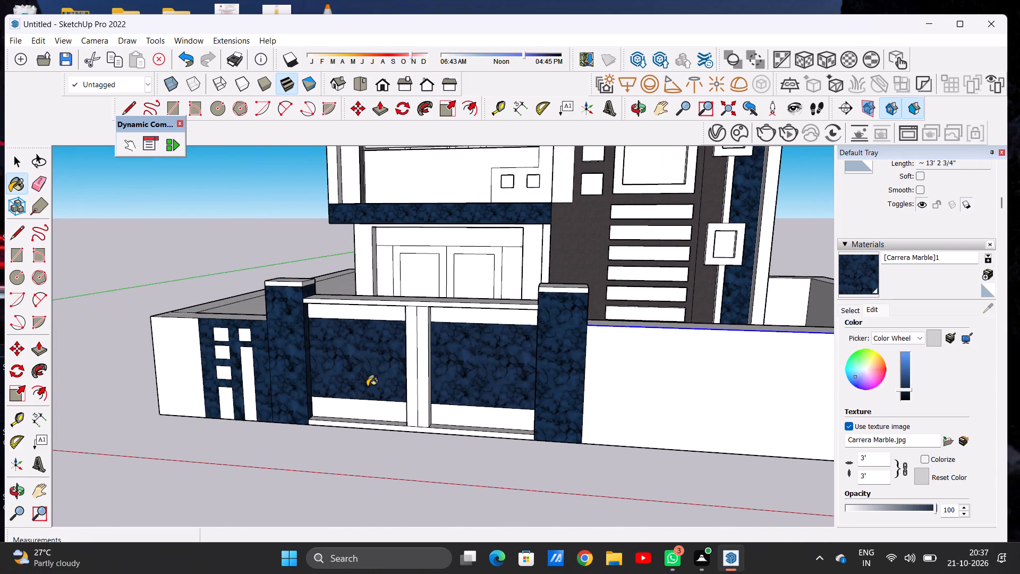
# Paint the white top strips of both gate leaves with the dark blue Carrera Marble.
pyautogui.moveTo(373, 377); pyautogui.dragTo(392, 358, button='middle')
pyautogui.scroll(12, 462, 328)
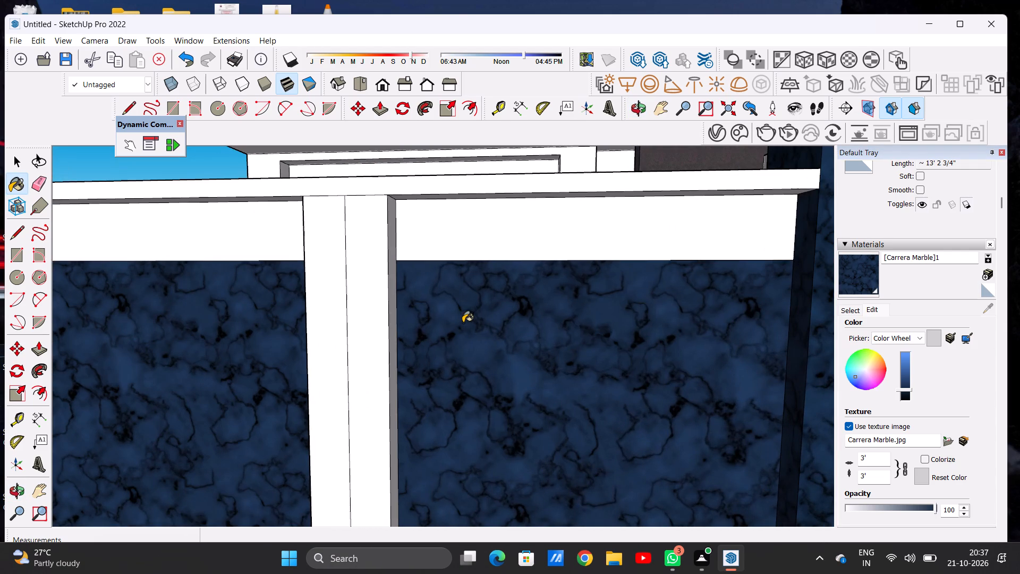
pyautogui.scroll(4, 495, 253)
pyautogui.click(488, 244)
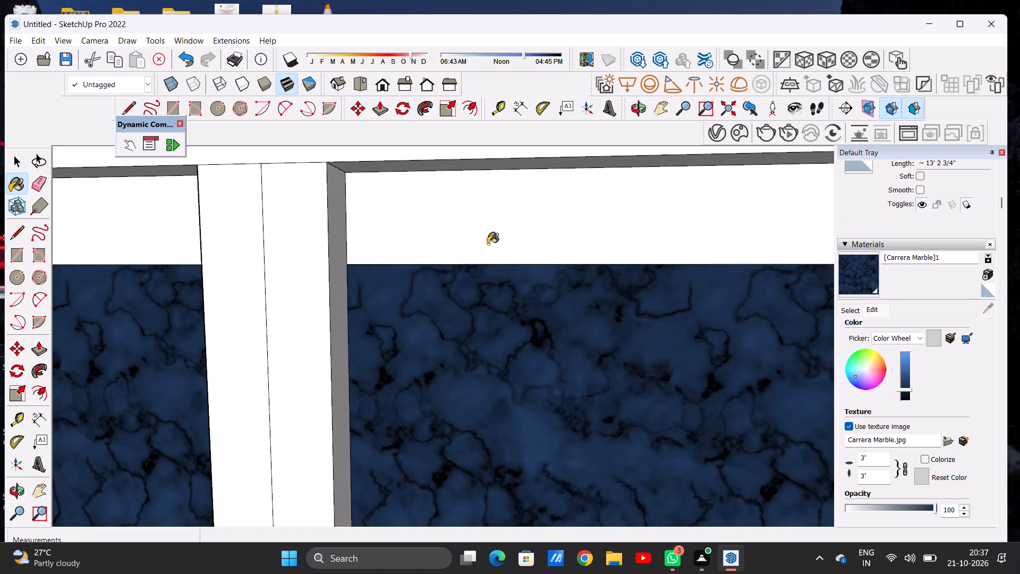
pyautogui.scroll(-7, 488, 280)
pyautogui.click(276, 265)
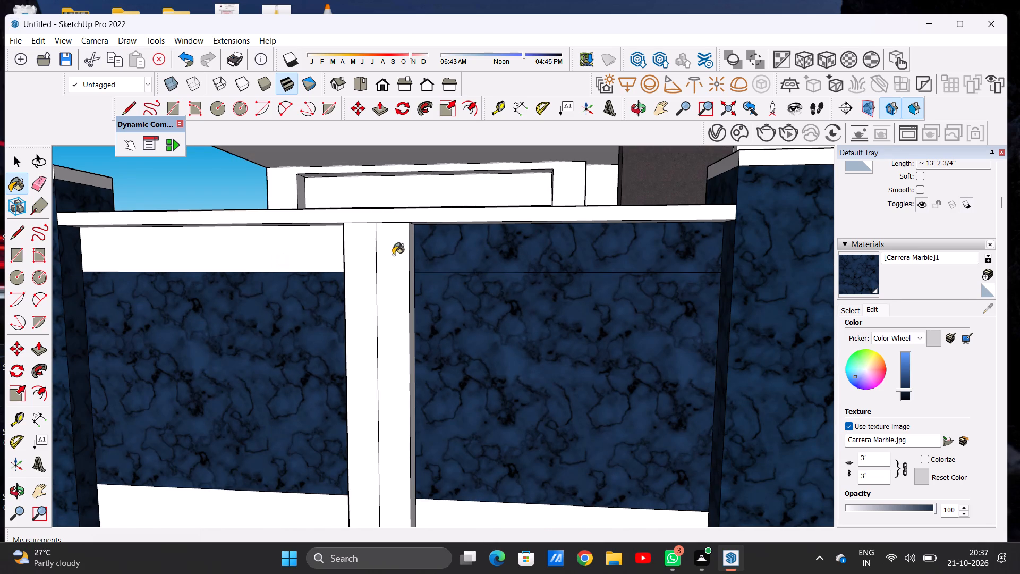
# Examine the gate's lower white strips, bottom rail and centre post up close and from the front.
pyautogui.scroll(-1, 531, 270)
pyautogui.scroll(1, 531, 271)
pyautogui.scroll(-9, 532, 271)
pyautogui.scroll(12, 460, 376)
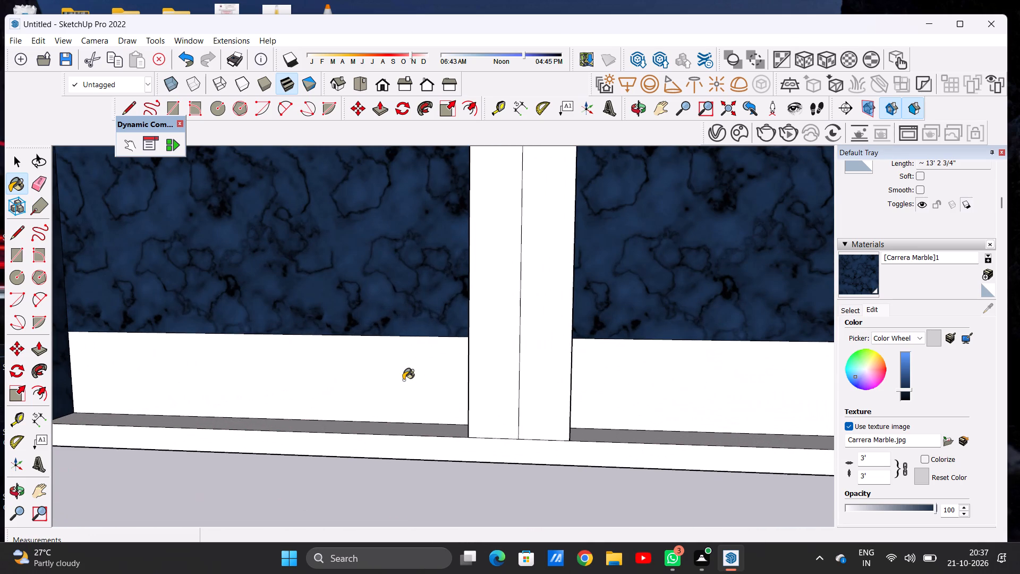
pyautogui.scroll(-5, 376, 311)
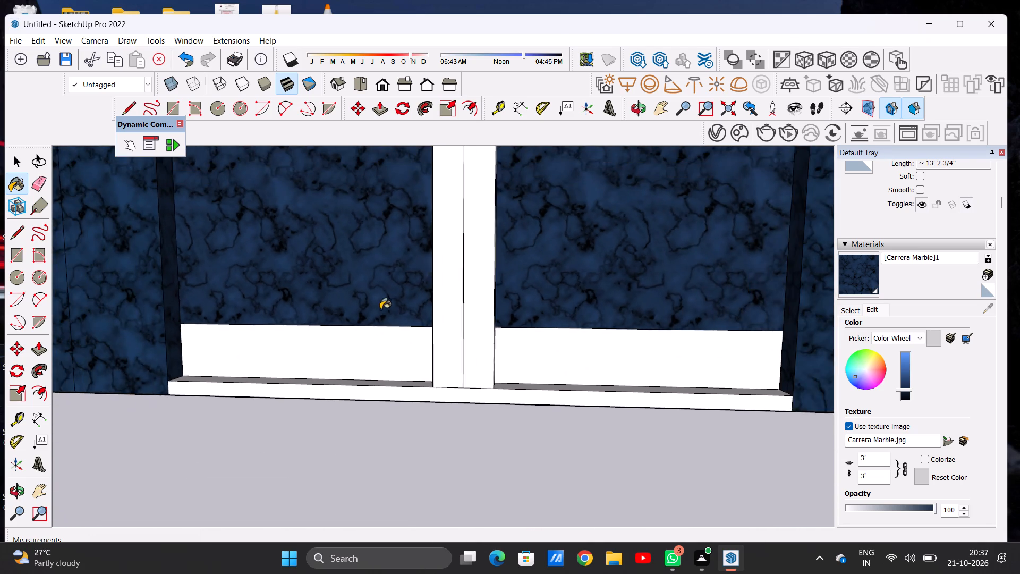
pyautogui.scroll(-2, 380, 309)
pyautogui.moveTo(361, 345); pyautogui.dragTo(376, 353, button='middle')
pyautogui.scroll(2, 376, 353)
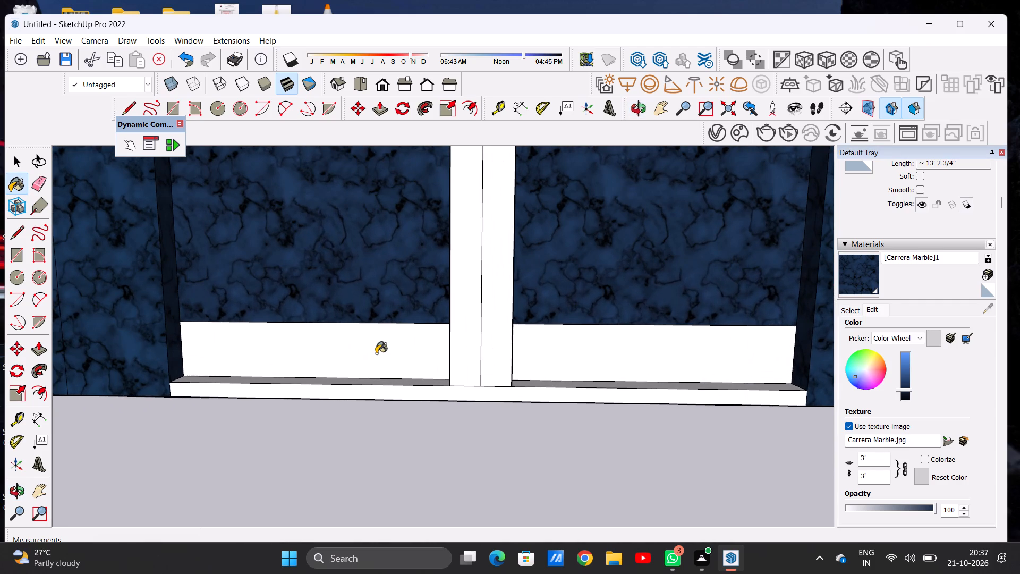
pyautogui.scroll(-7, 382, 347)
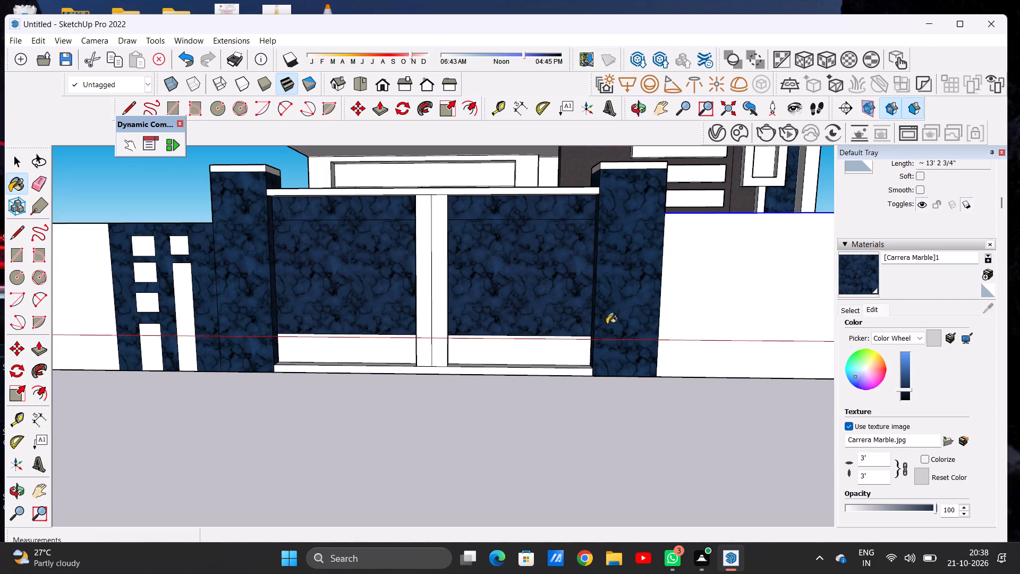
pyautogui.scroll(-5, 560, 260)
# Paint the grey rear faces of both gate leaves with the dark blue Carrera Marble.
pyautogui.moveTo(585, 246); pyautogui.dragTo(504, 317, button='middle')
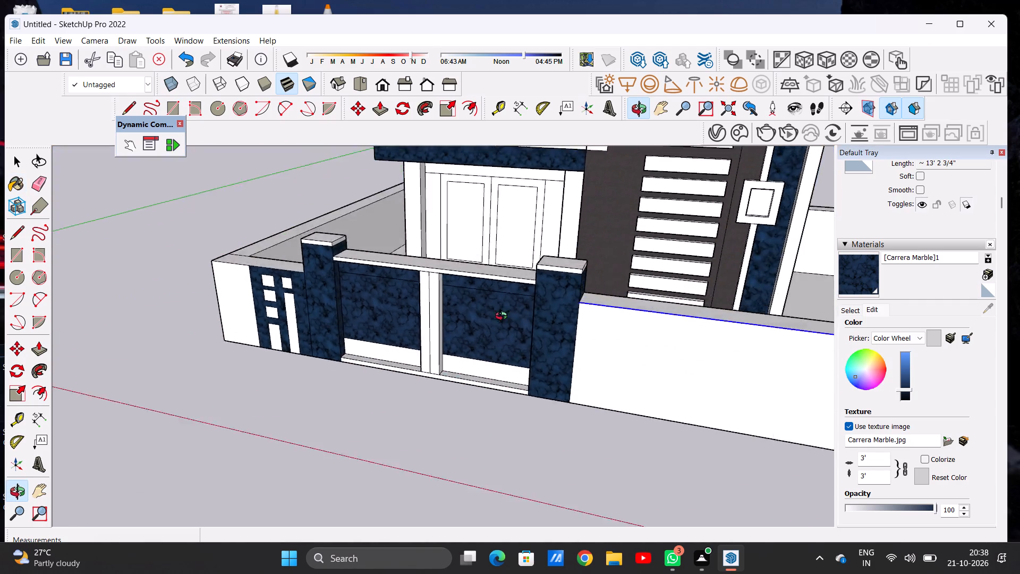
pyautogui.moveTo(504, 317); pyautogui.dragTo(193, 391, button='middle')
pyautogui.scroll(3, 291, 344)
pyautogui.scroll(-1, 291, 344)
pyautogui.scroll(8, 291, 344)
pyautogui.click(323, 331)
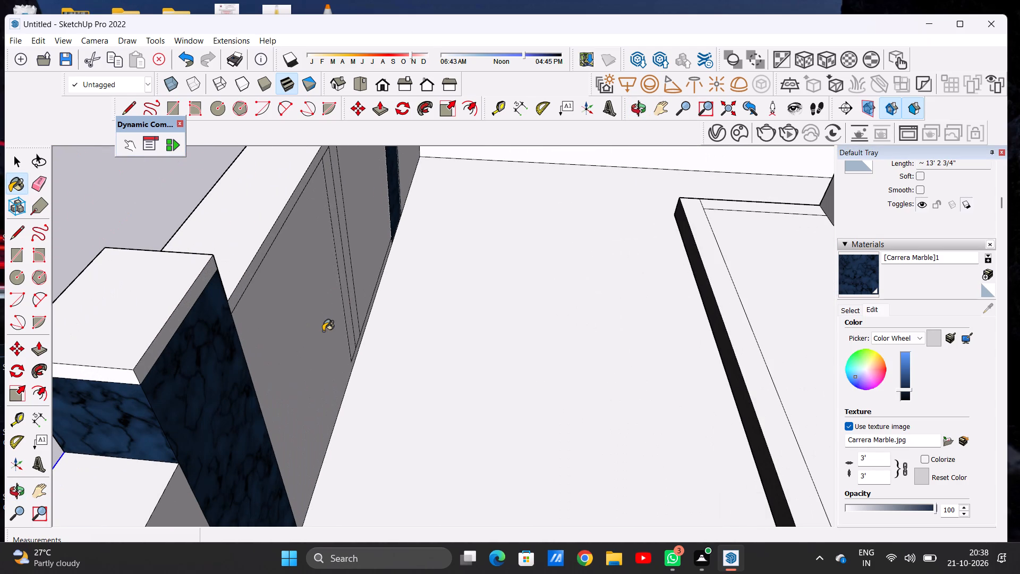
pyautogui.click(363, 255)
# Draw a horizontal line about 5' 4 1/4" long across the left gate leaf's white bottom strip, just below the marble panel.
pyautogui.scroll(-8, 364, 352)
pyautogui.moveTo(244, 343); pyautogui.dragTo(440, 324, button='middle')
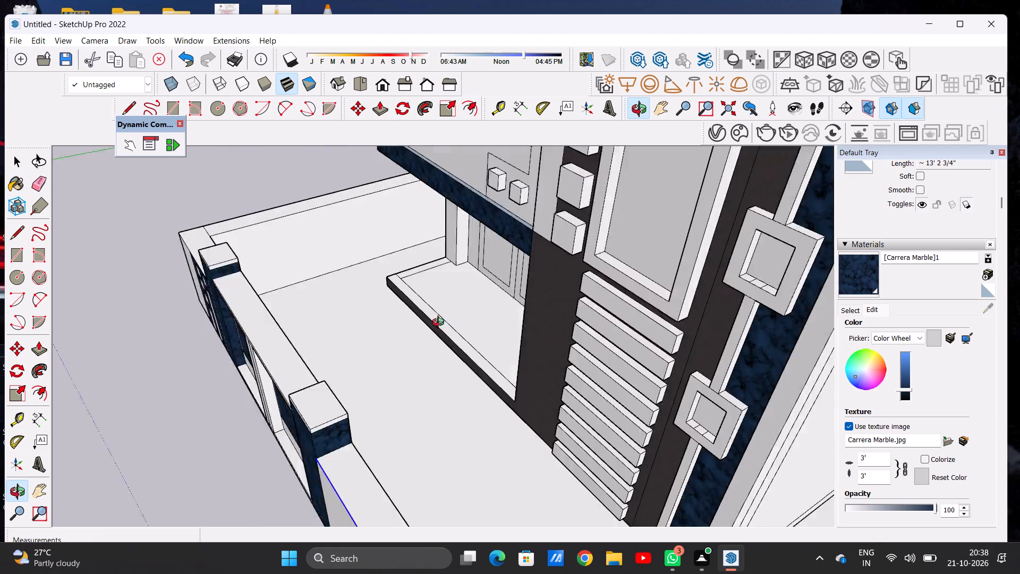
pyautogui.moveTo(440, 324); pyautogui.dragTo(529, 303, button='middle')
pyautogui.scroll(-10, 372, 376)
pyautogui.scroll(5, 292, 459)
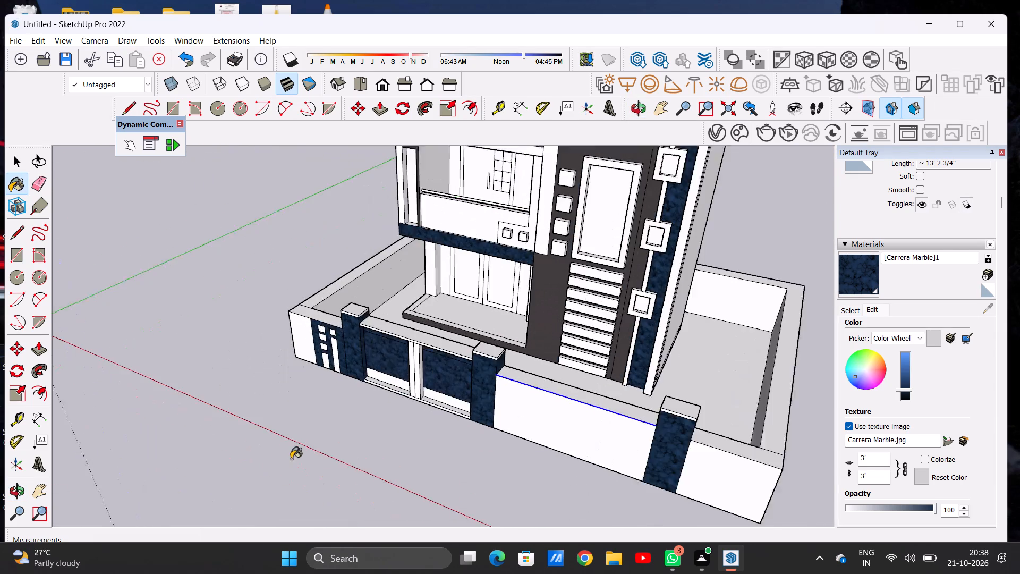
pyautogui.scroll(2, 291, 459)
pyautogui.moveTo(371, 406); pyautogui.dragTo(480, 328, button='middle')
pyautogui.scroll(9, 448, 361)
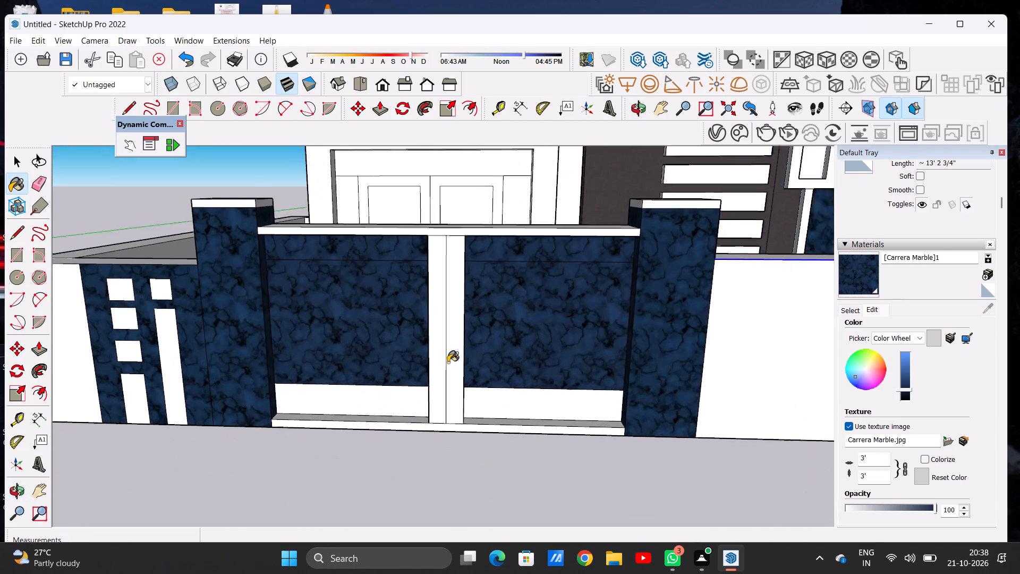
pyautogui.scroll(2, 448, 362)
pyautogui.scroll(-3, 448, 362)
pyautogui.scroll(3, 448, 366)
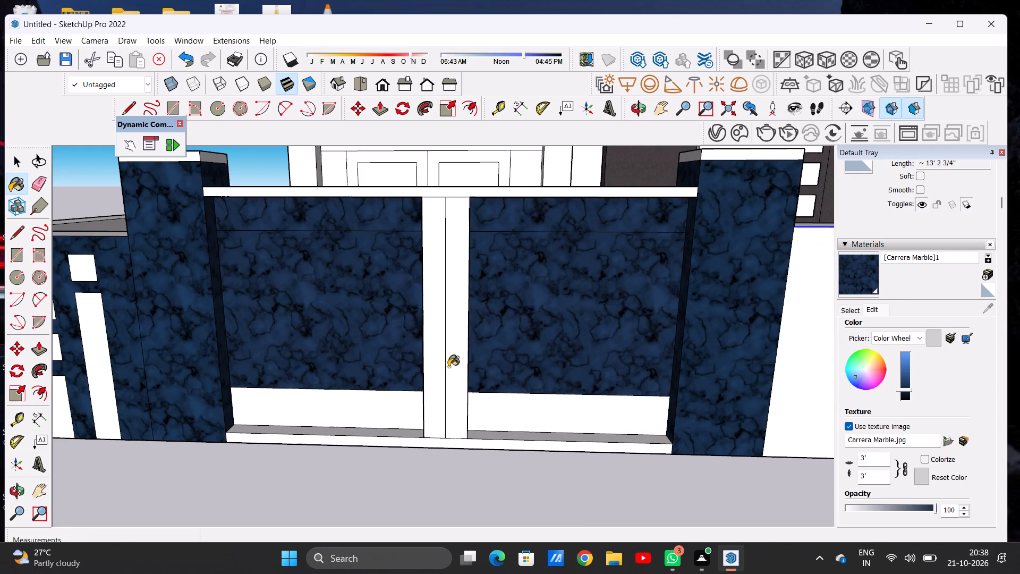
pyautogui.press('space')
pyautogui.write('L')
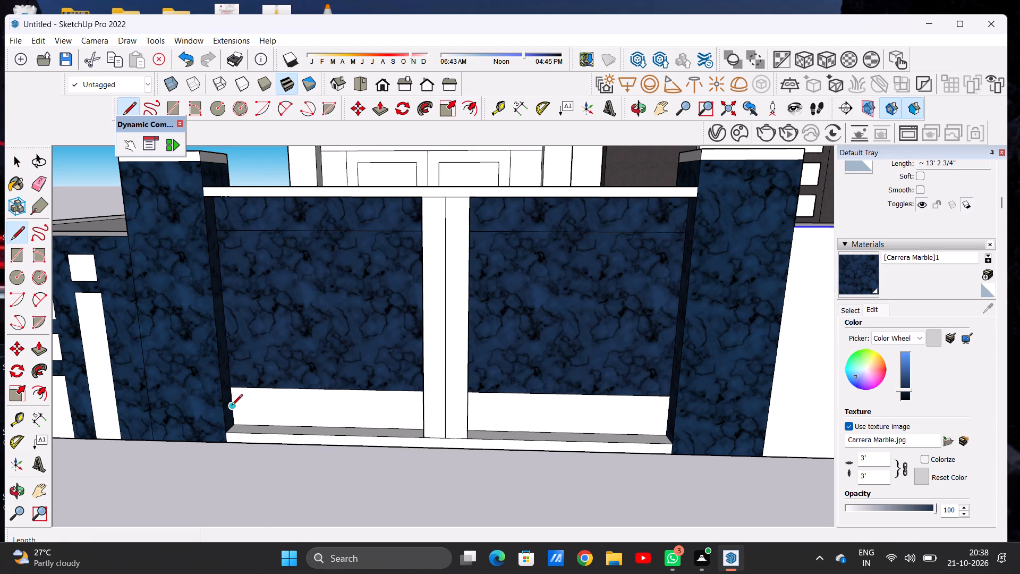
pyautogui.scroll(6, 234, 403)
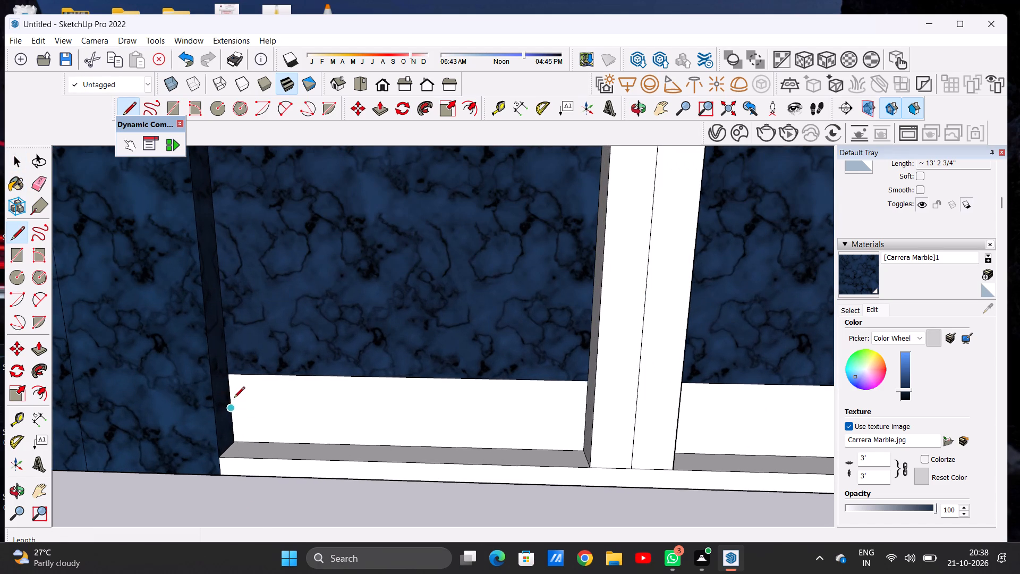
pyautogui.click(231, 387)
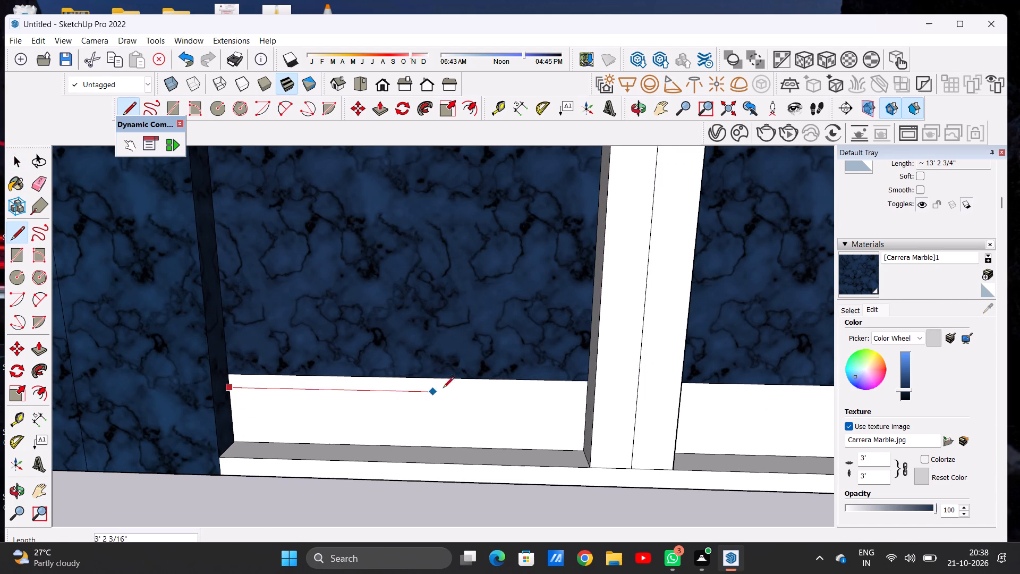
pyautogui.click(585, 392)
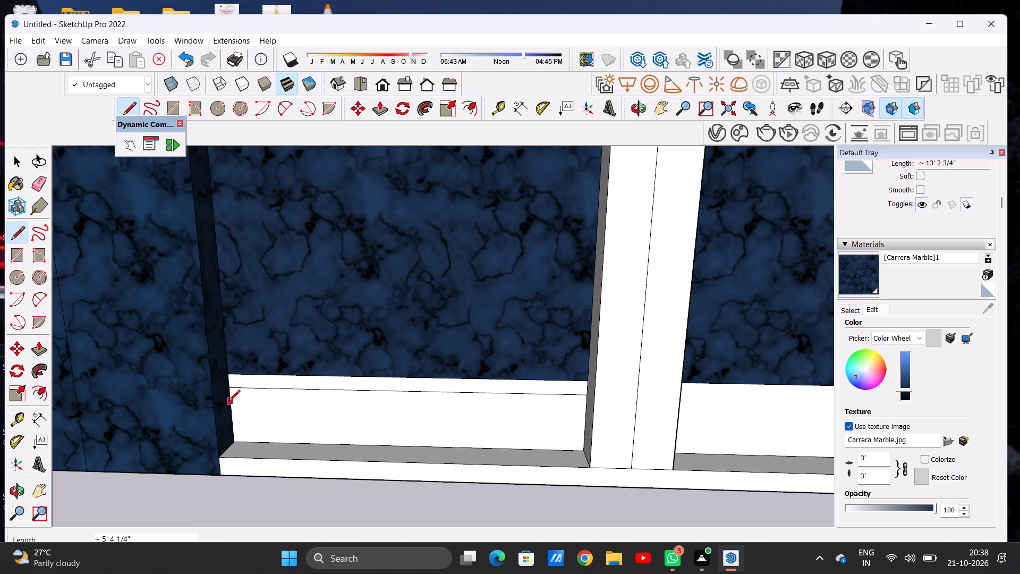
# Draw a second edge-to-edge horizontal line on the left leaf's bottom strip, closely below the first line.
pyautogui.scroll(5, 233, 396)
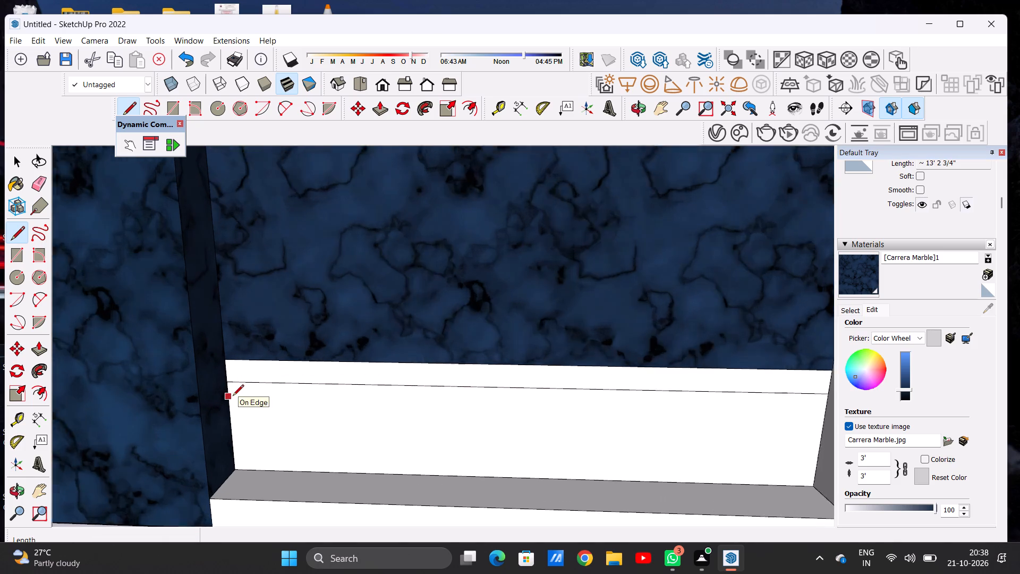
pyautogui.scroll(3, 233, 396)
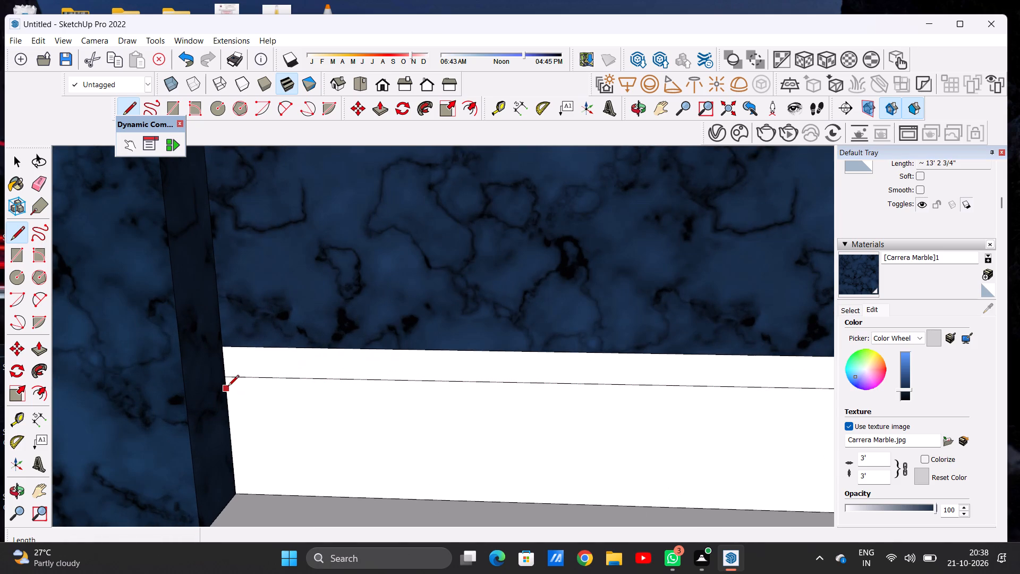
pyautogui.click(228, 387)
pyautogui.scroll(-9, 344, 397)
pyautogui.scroll(1, 611, 391)
pyautogui.scroll(-1, 611, 391)
pyautogui.scroll(5, 611, 391)
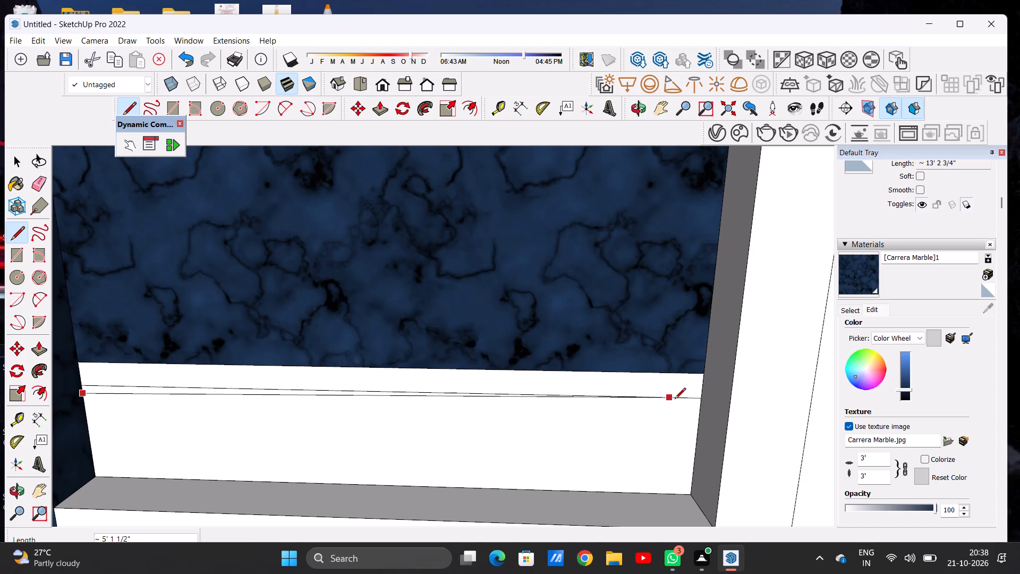
pyautogui.scroll(4, 693, 411)
pyautogui.click(704, 404)
# Draw a third horizontal line about 5' 4 1/4" long on the left leaf's bottom strip, slightly below the second.
pyautogui.scroll(-6, 594, 377)
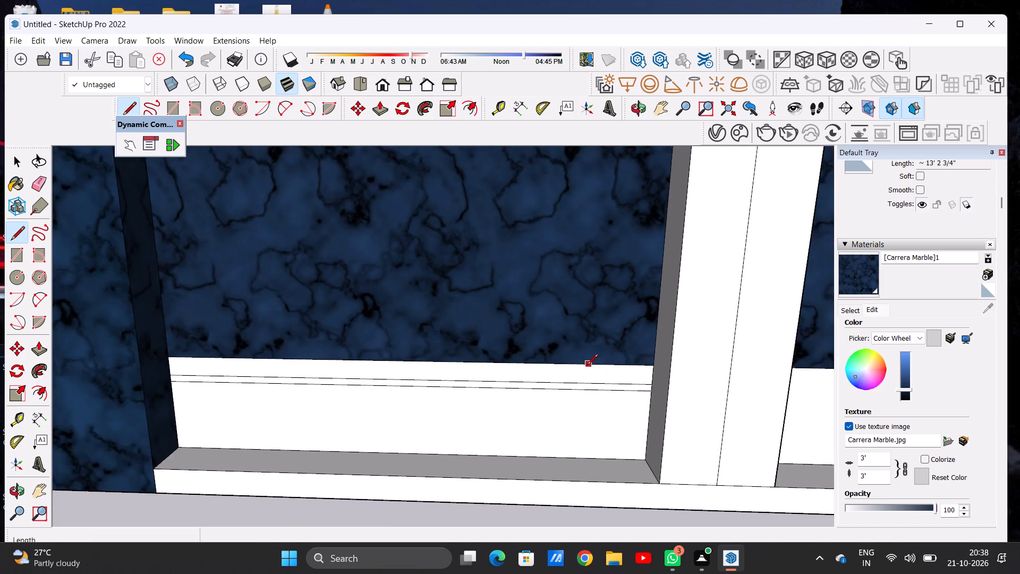
pyautogui.scroll(-5, 587, 366)
pyautogui.scroll(7, 432, 440)
pyautogui.scroll(-1, 432, 440)
pyautogui.scroll(5, 124, 336)
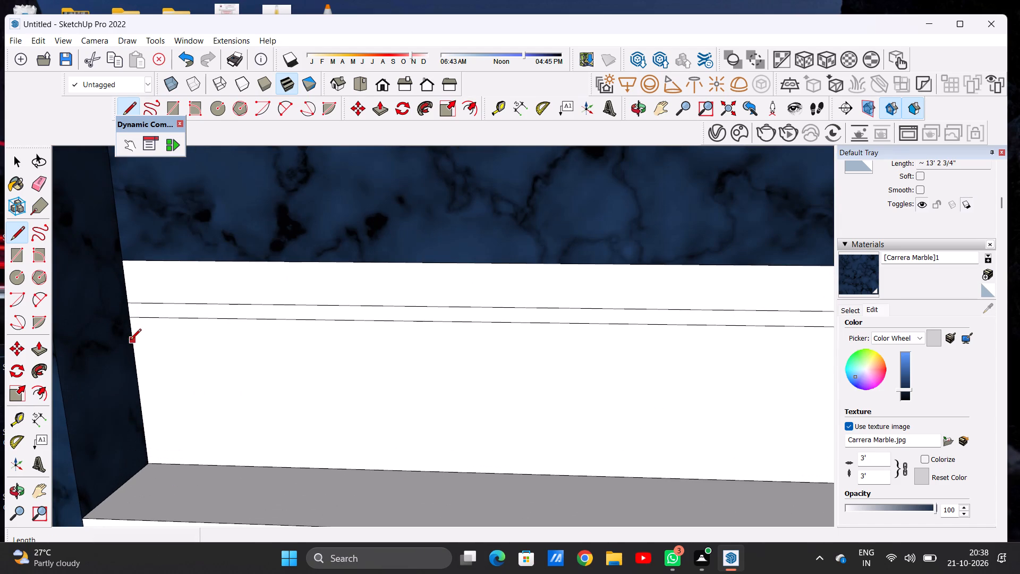
pyautogui.click(130, 341)
pyautogui.scroll(-7, 448, 343)
pyautogui.scroll(3, 664, 342)
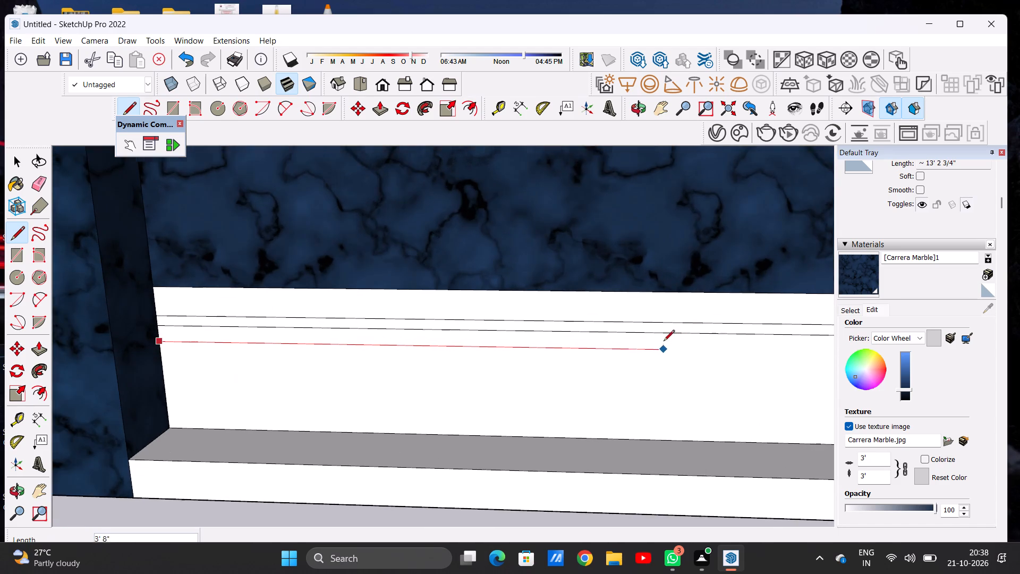
pyautogui.scroll(-9, 622, 351)
pyautogui.scroll(8, 713, 351)
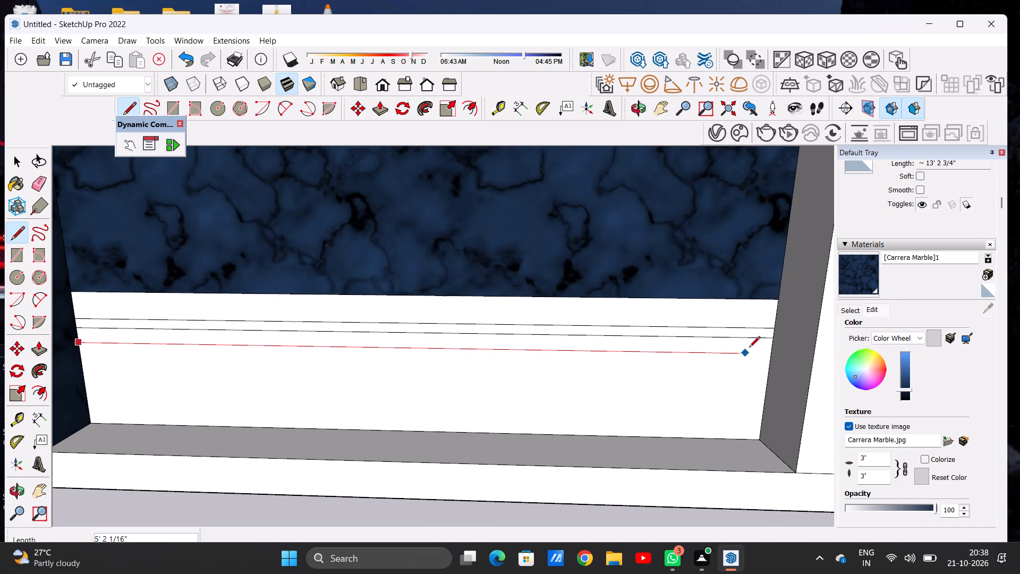
pyautogui.click(773, 353)
# Draw a fourth horizontal line about 5' 4 1/4" long across the left leaf's bottom strip, below the third.
pyautogui.click(767, 367)
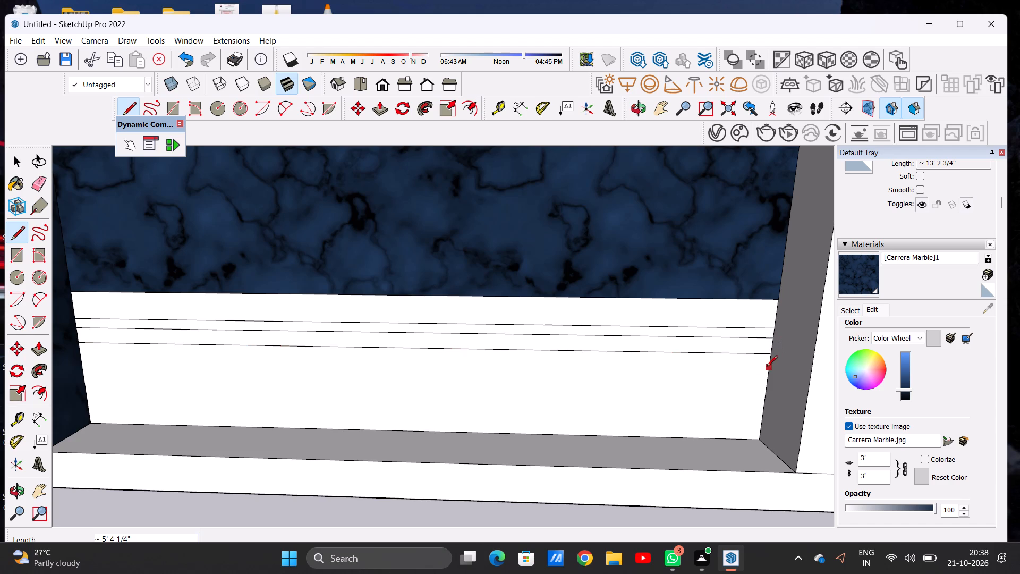
pyautogui.scroll(-7, 712, 370)
pyautogui.scroll(-2, 413, 372)
pyautogui.scroll(9, 412, 371)
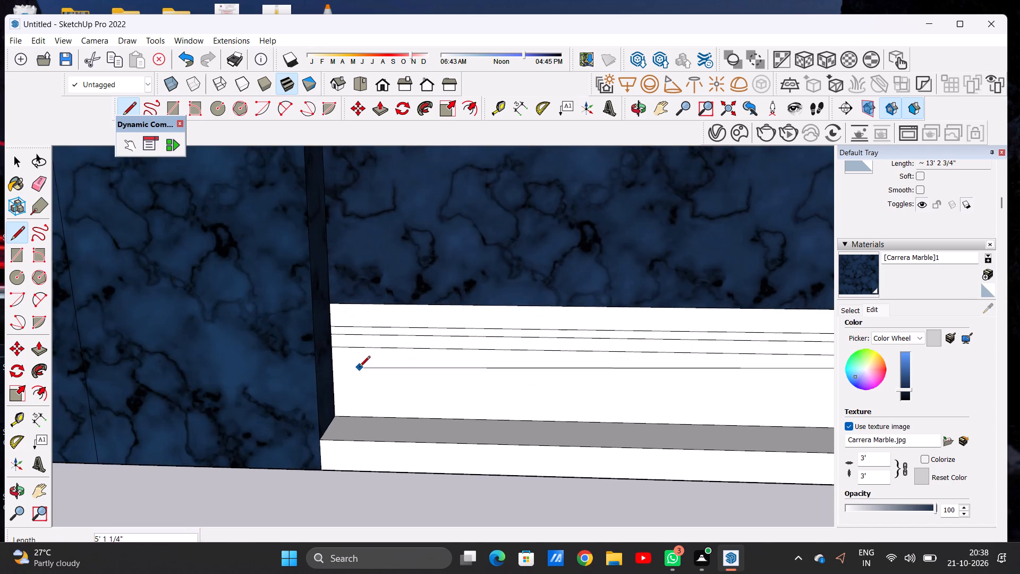
pyautogui.scroll(2, 359, 368)
pyautogui.click(317, 350)
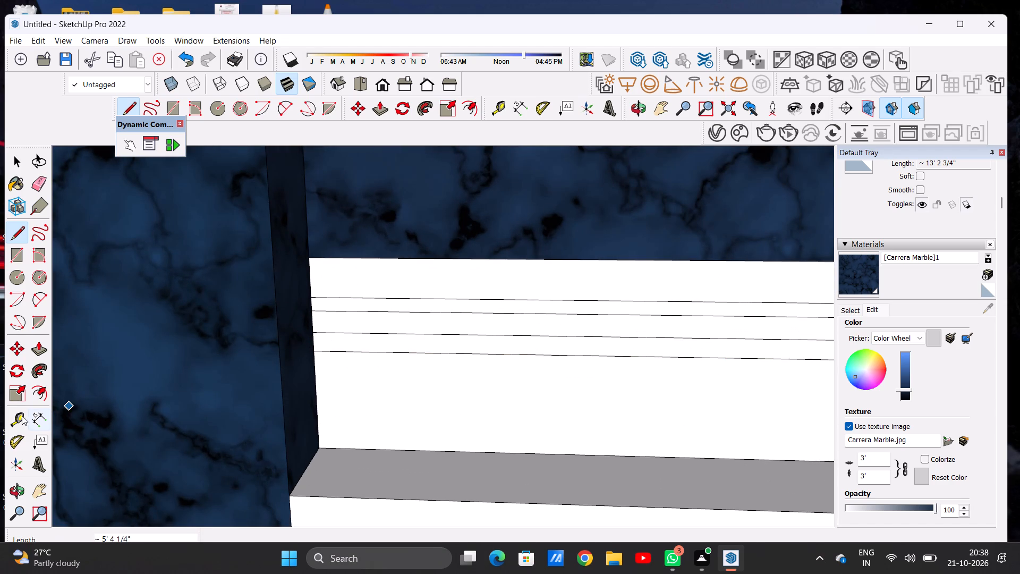
# Draw a horizontal line across the right gate leaf's white bottom strip, from the centre post to the pillar, just below the marble.
pyautogui.scroll(-16, 22, 416)
pyautogui.scroll(-20, 191, 394)
pyautogui.scroll(-5, 191, 394)
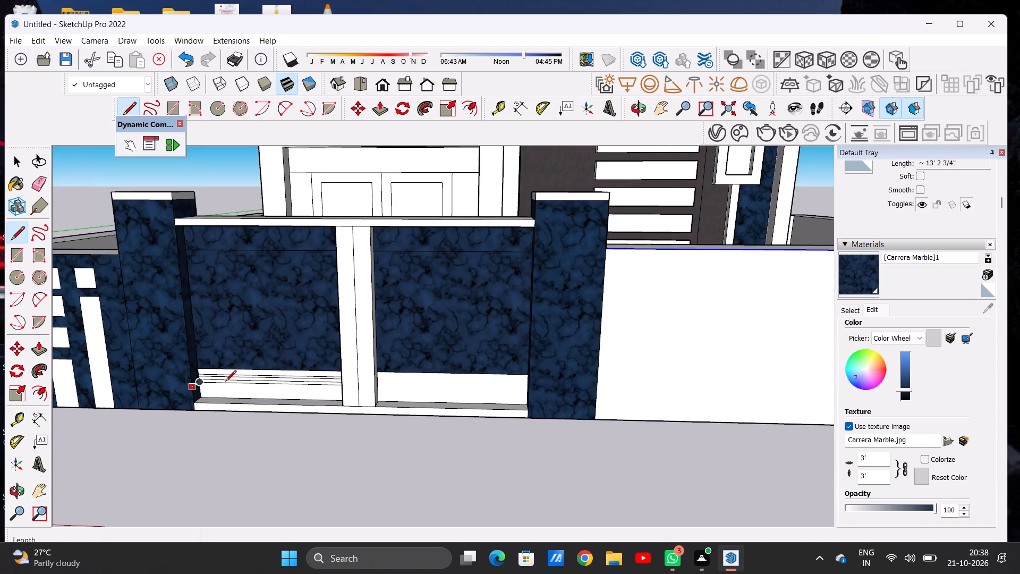
pyautogui.scroll(7, 514, 382)
pyautogui.scroll(5, 256, 399)
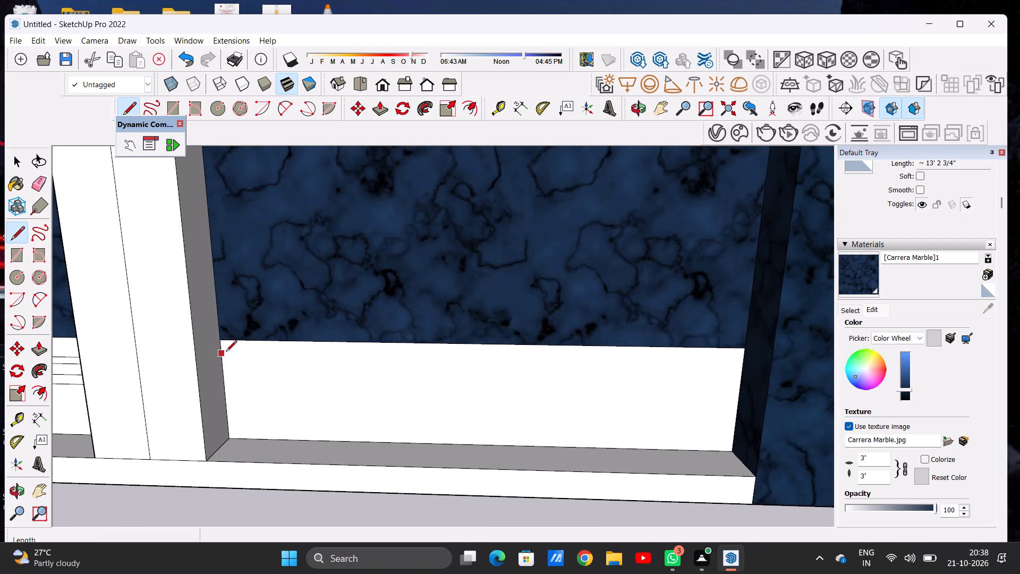
pyautogui.click(223, 354)
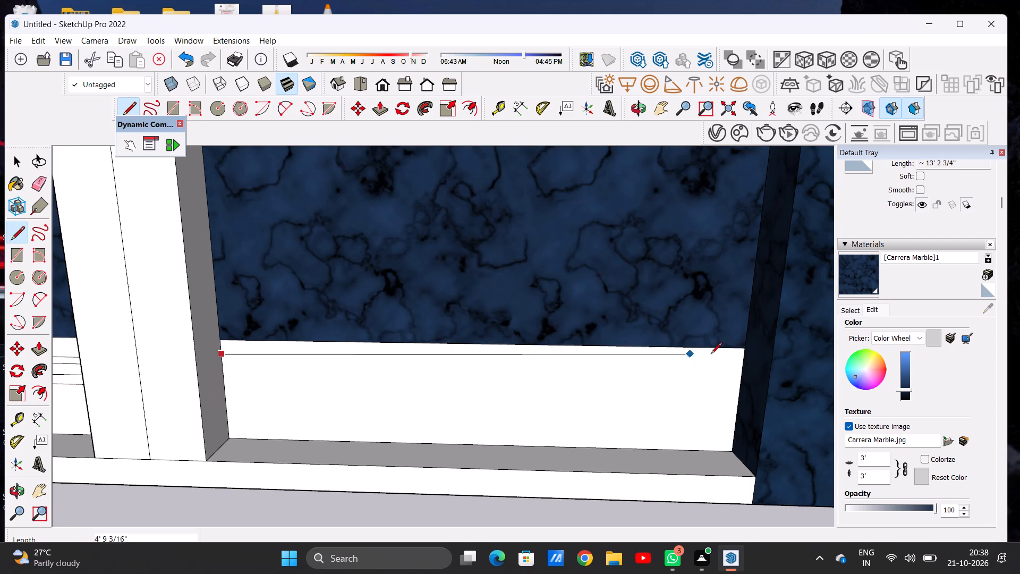
pyautogui.click(739, 364)
# Draw a second horizontal line about 5' 3 7/16" long on the right leaf's bottom strip, closely below the first.
pyautogui.scroll(3, 638, 387)
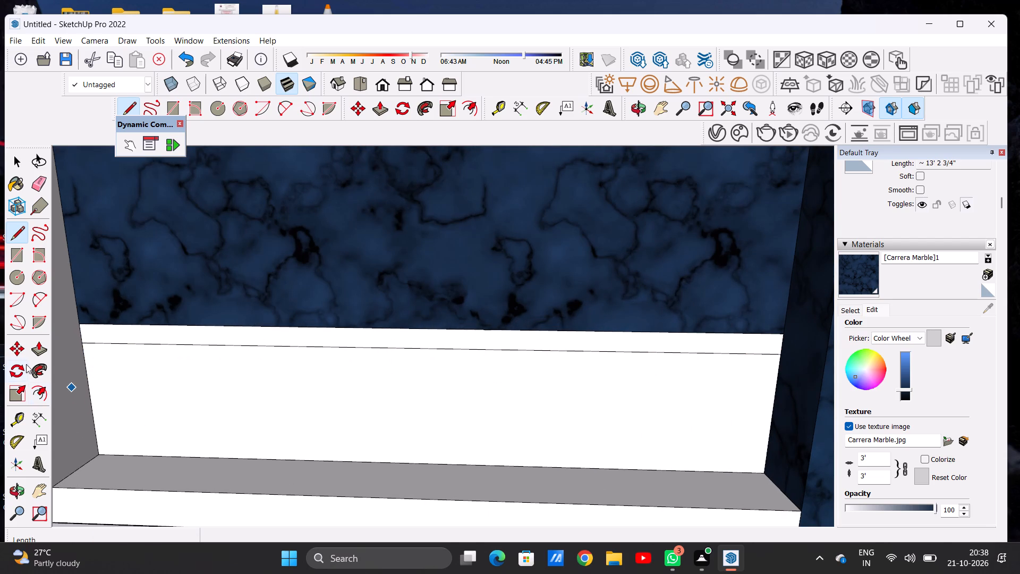
pyautogui.click(83, 360)
pyautogui.scroll(-6, 308, 368)
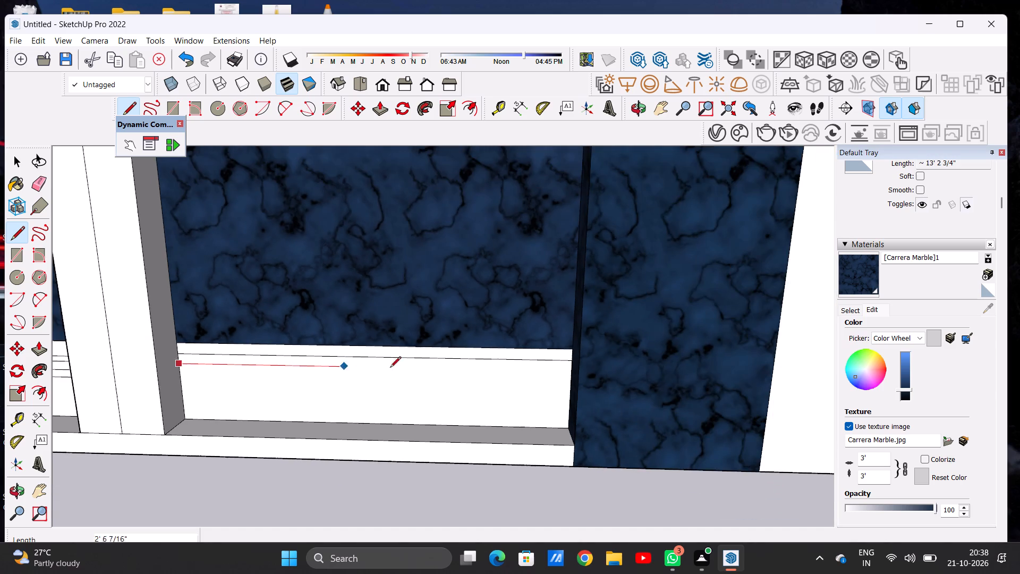
pyautogui.scroll(6, 478, 367)
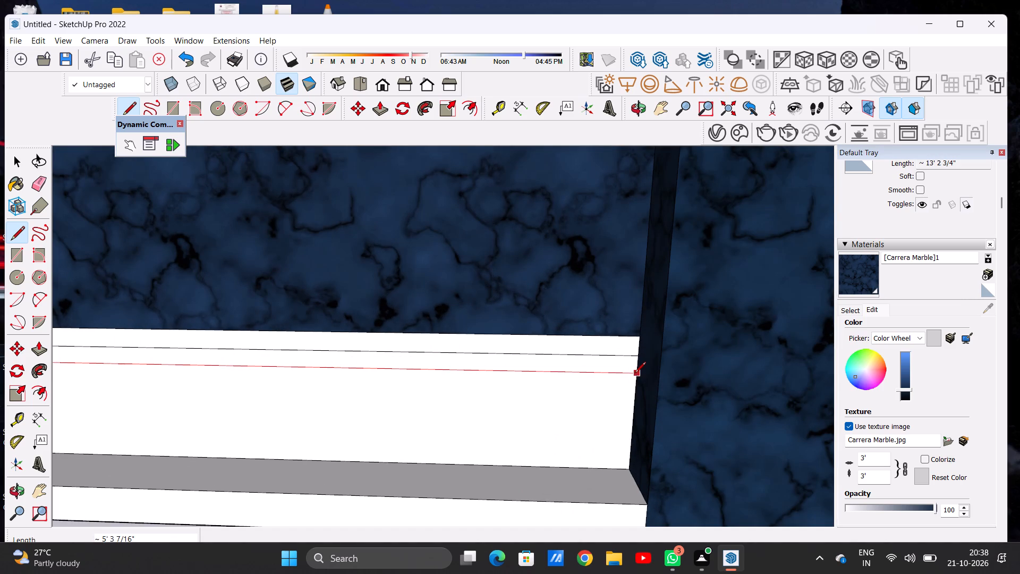
pyautogui.click(637, 376)
# Draw a third horizontal line about 5' 3 7/16" long on the right leaf's bottom strip, below the second.
pyautogui.scroll(-10, 581, 345)
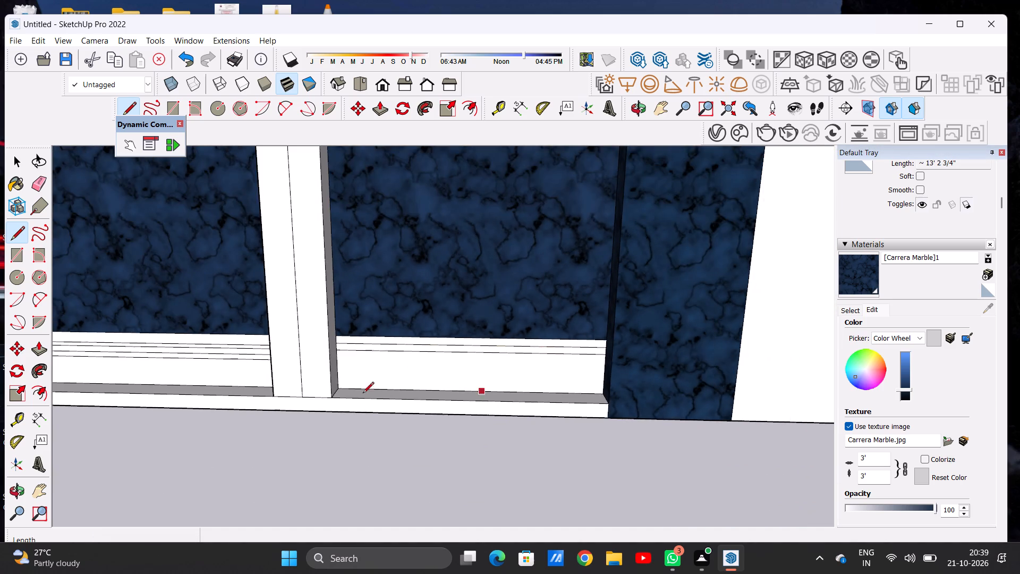
pyautogui.scroll(6, 319, 394)
pyautogui.scroll(5, 341, 353)
pyautogui.click(361, 331)
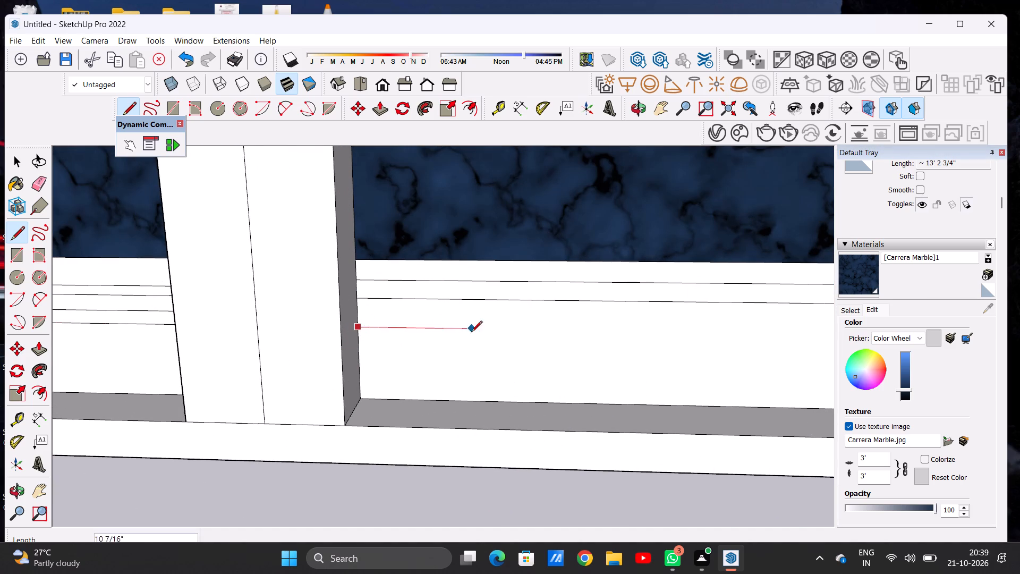
pyautogui.scroll(-12, 372, 339)
pyautogui.scroll(9, 497, 340)
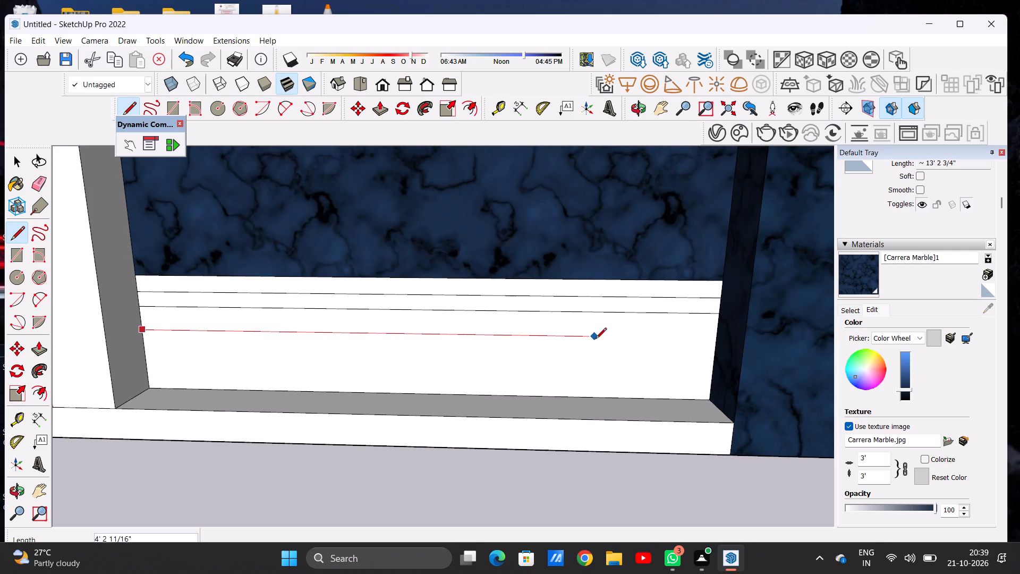
pyautogui.click(720, 335)
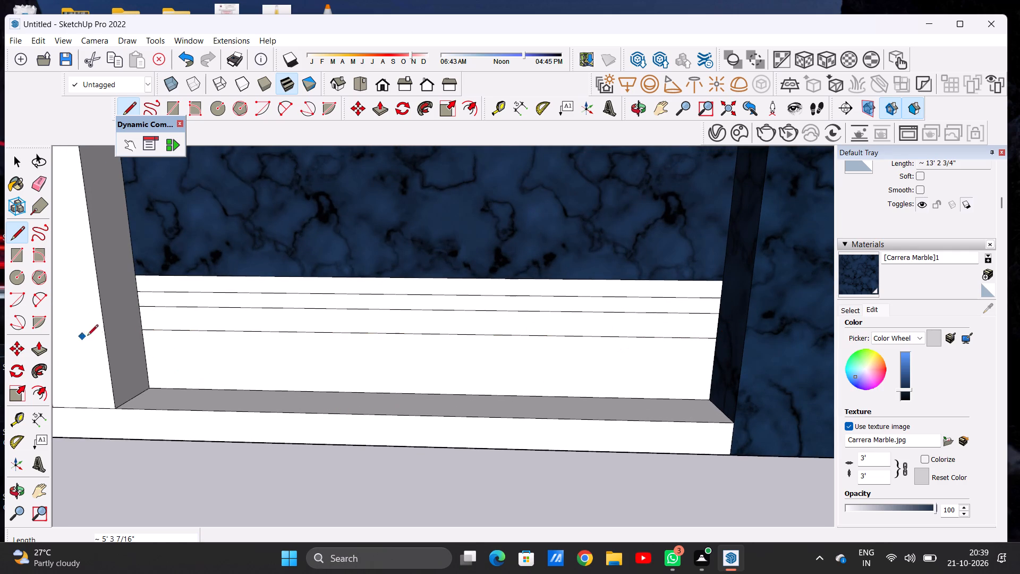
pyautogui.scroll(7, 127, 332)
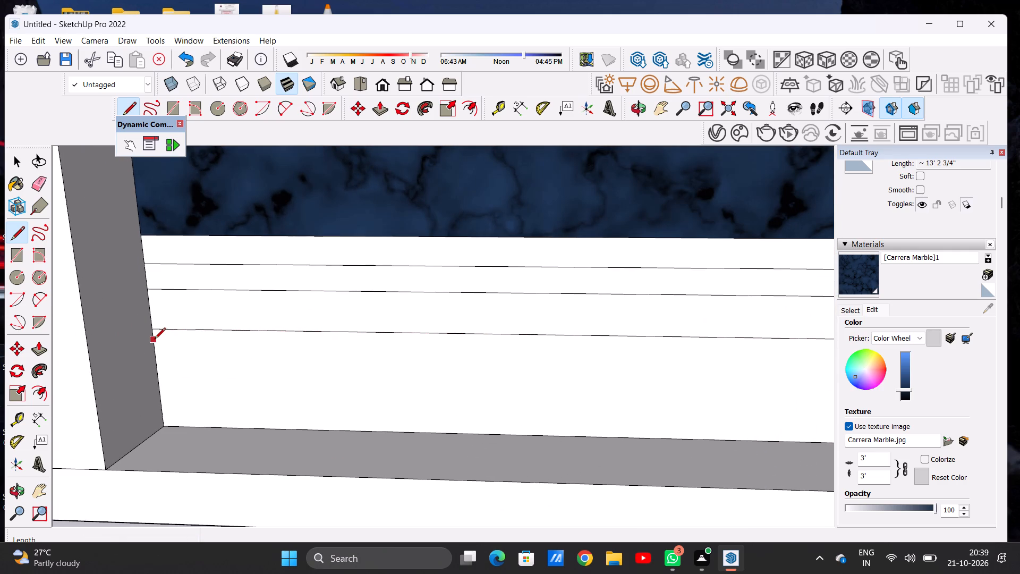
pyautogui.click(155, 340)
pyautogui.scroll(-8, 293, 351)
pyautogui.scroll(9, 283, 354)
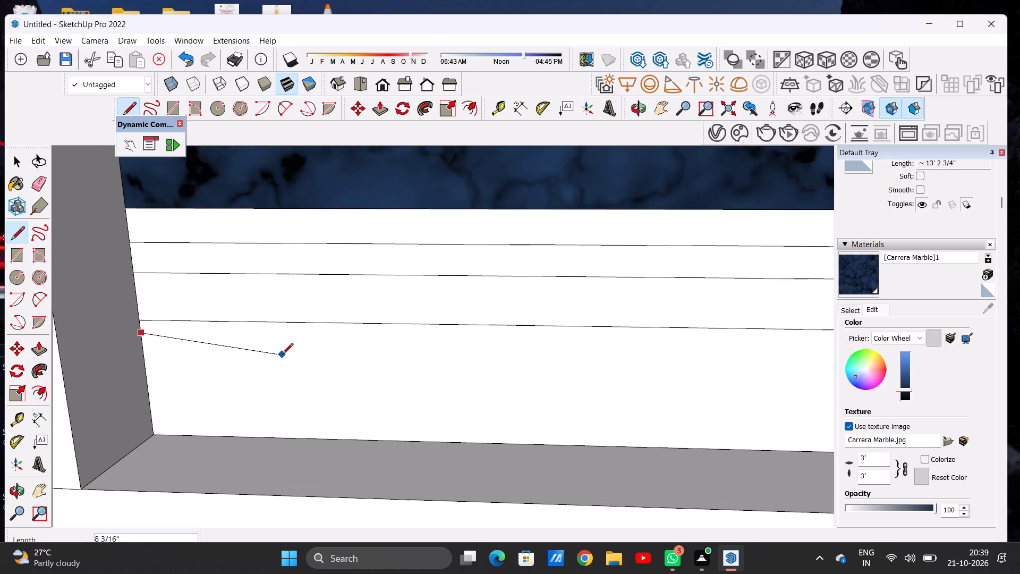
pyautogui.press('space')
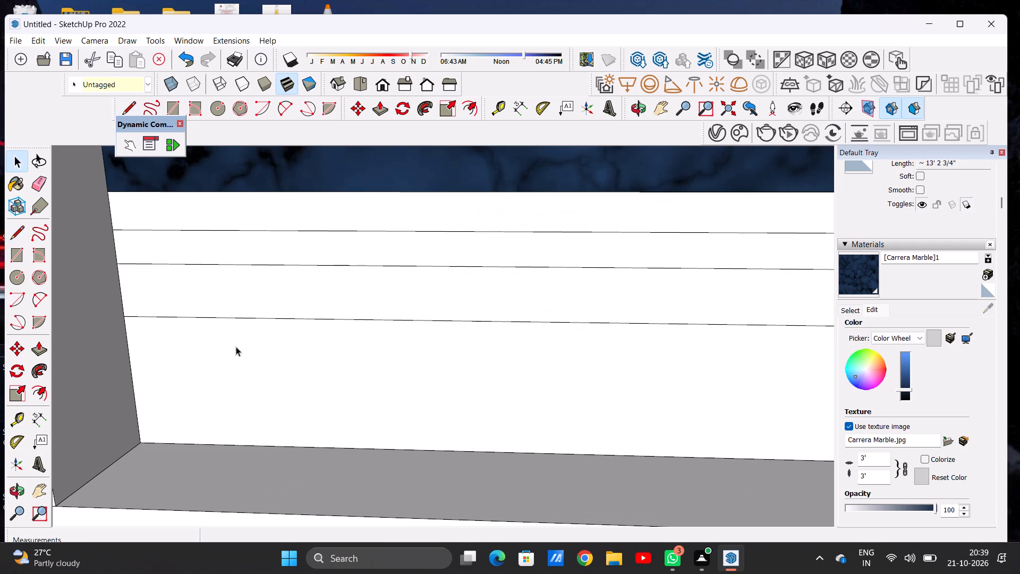
# Draw a fourth horizontal line about 5' 3 7/16" long across the right leaf's bottom strip, closely below the third.
pyautogui.write('L')
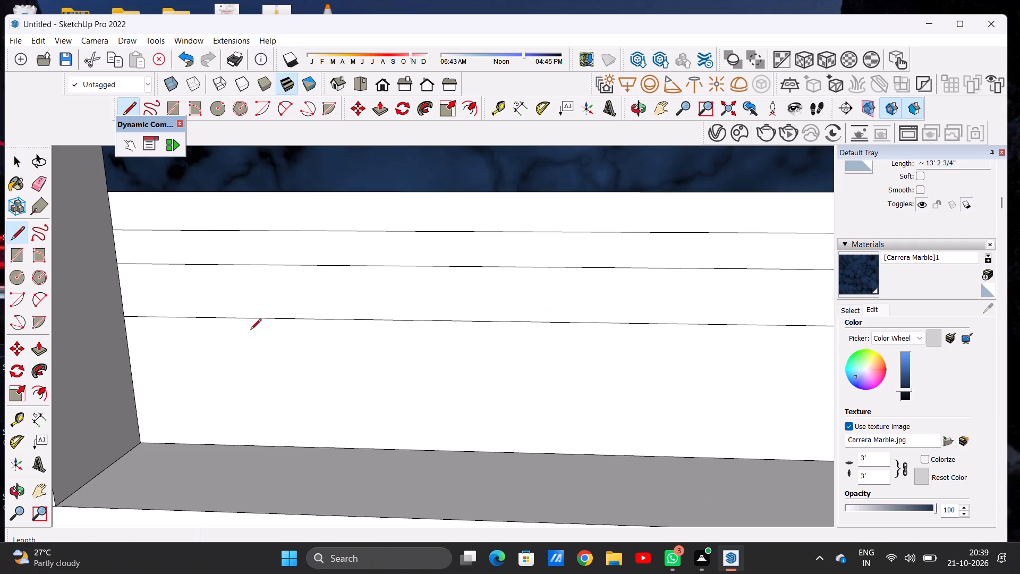
pyautogui.click(129, 333)
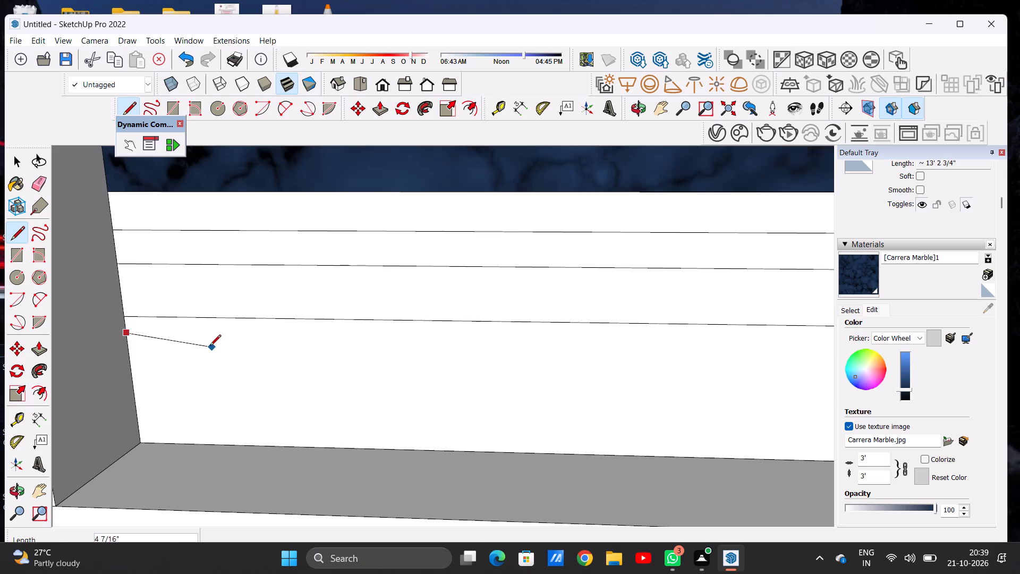
pyautogui.scroll(-15, 210, 347)
pyautogui.scroll(-1, 344, 349)
pyautogui.scroll(4, 349, 350)
pyautogui.scroll(5, 448, 347)
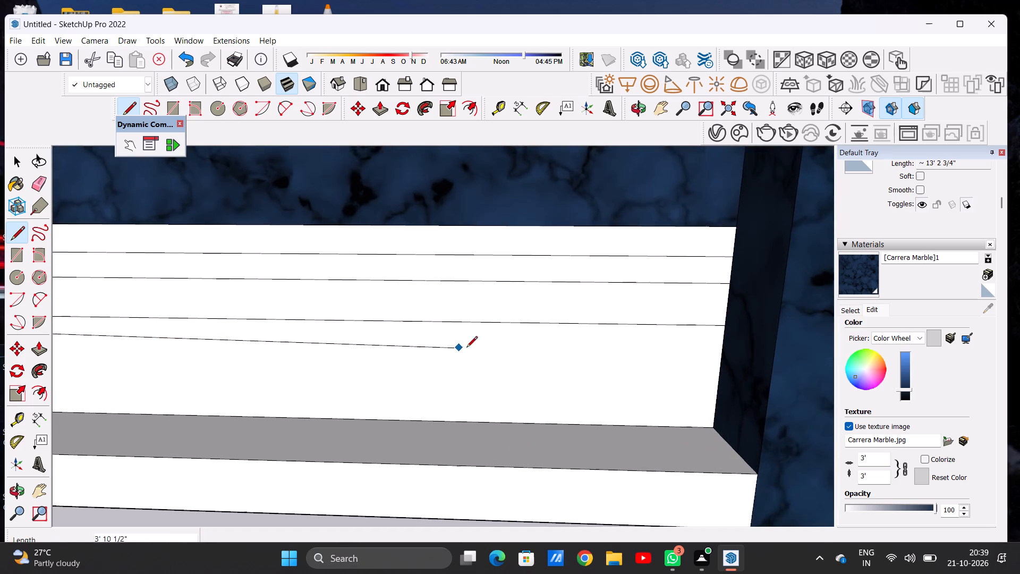
pyautogui.scroll(9, 466, 348)
pyautogui.scroll(-2, 600, 338)
pyautogui.scroll(1, 596, 339)
pyautogui.scroll(-13, 594, 339)
pyautogui.scroll(10, 634, 337)
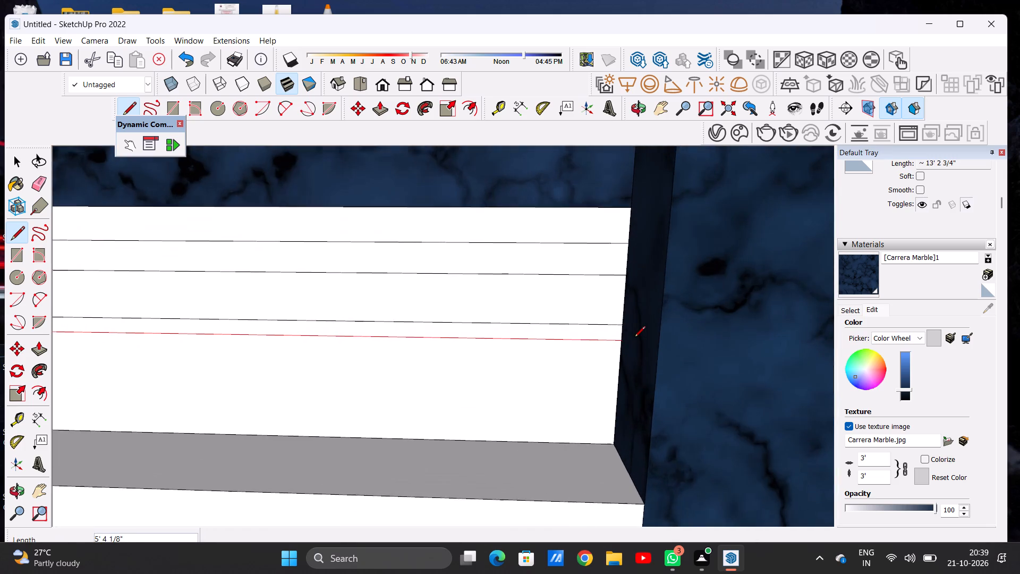
pyautogui.scroll(4, 634, 338)
pyautogui.click(613, 343)
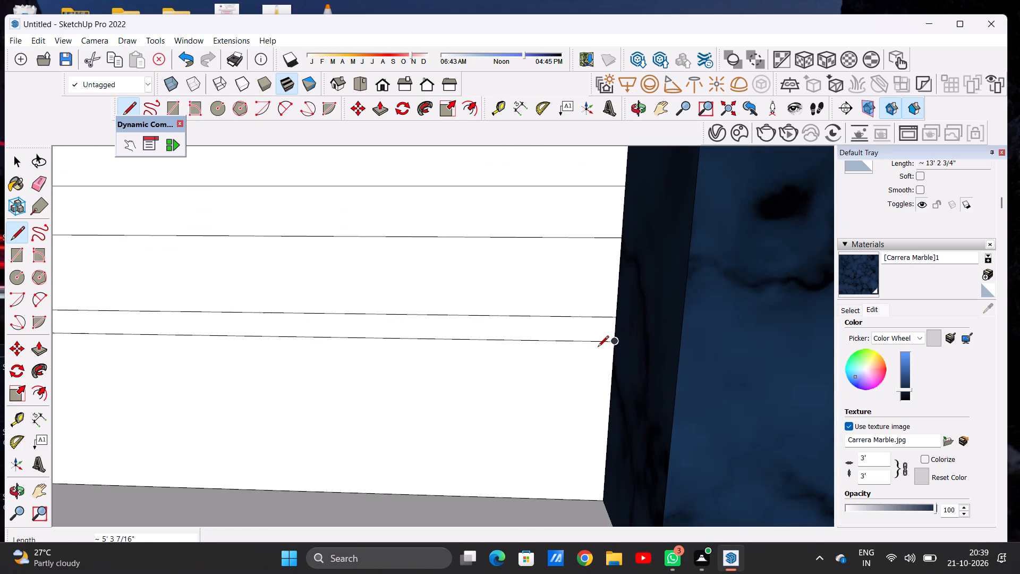
pyautogui.press('space')
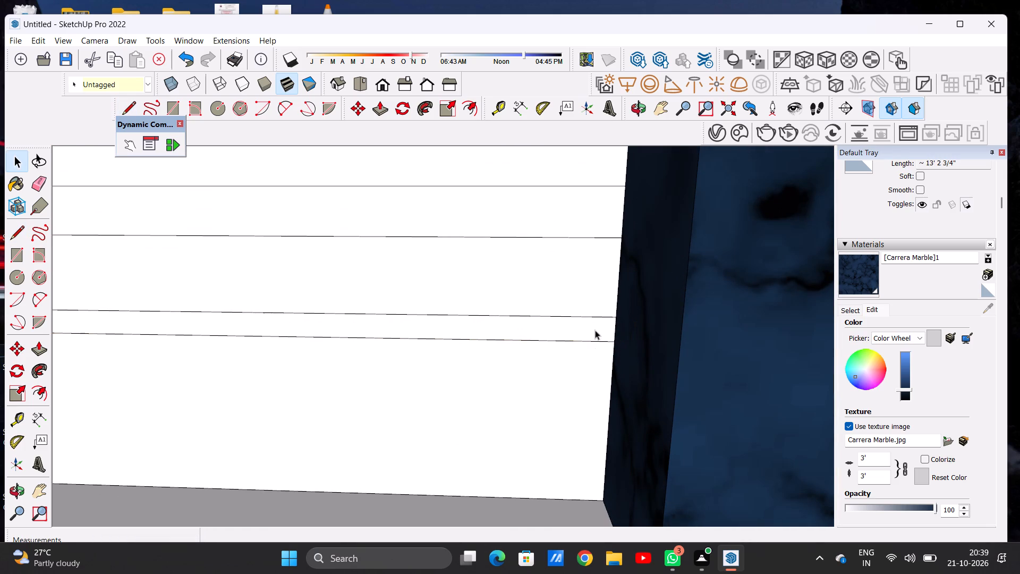
# Paint the two narrow bands of the left gate leaf's bottom strip with Formica Beige from the Synthetic Surfaces materials.
pyautogui.scroll(-20, 361, 367)
pyautogui.scroll(-13, 361, 367)
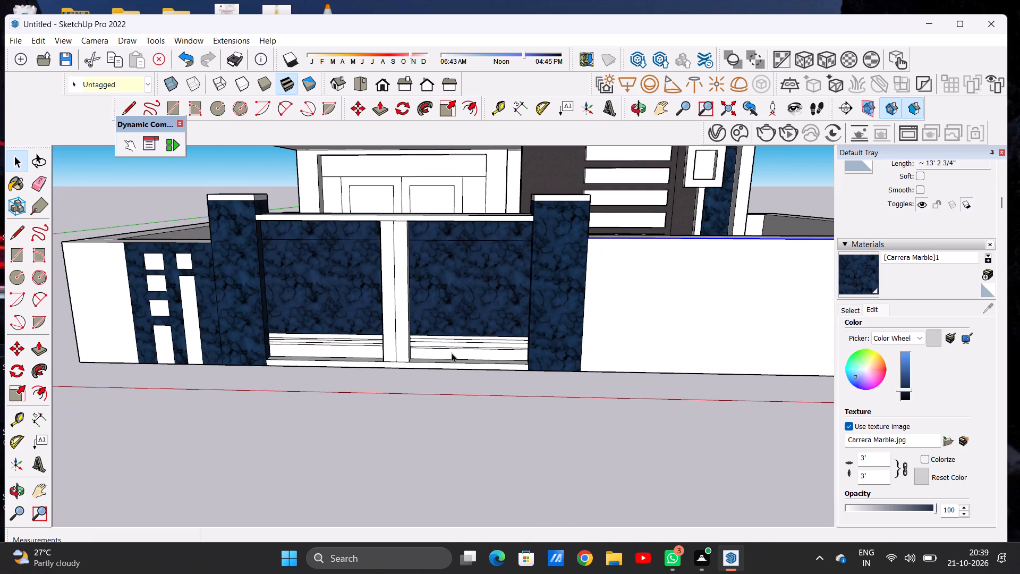
pyautogui.scroll(17, 382, 353)
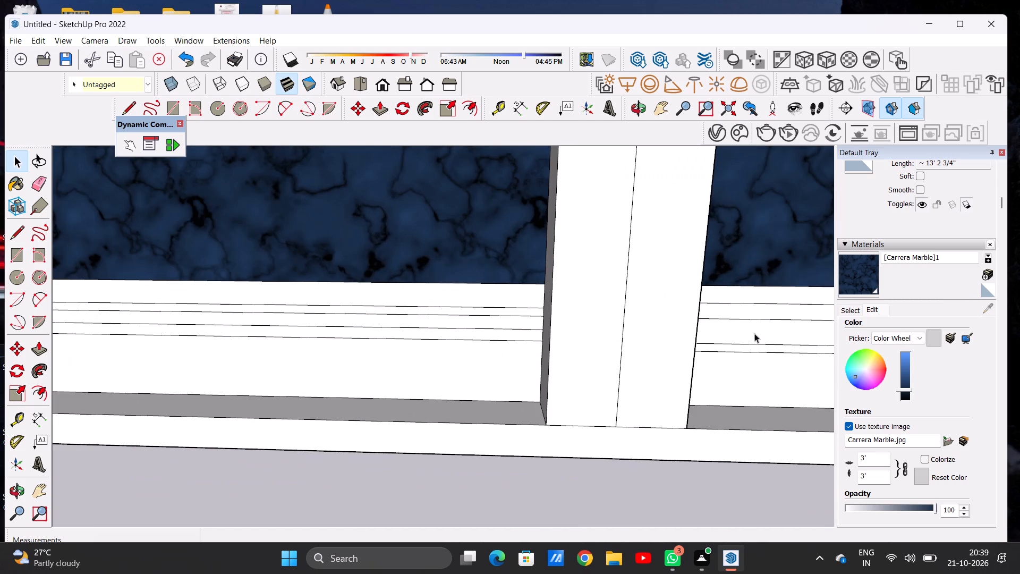
pyautogui.click(847, 309)
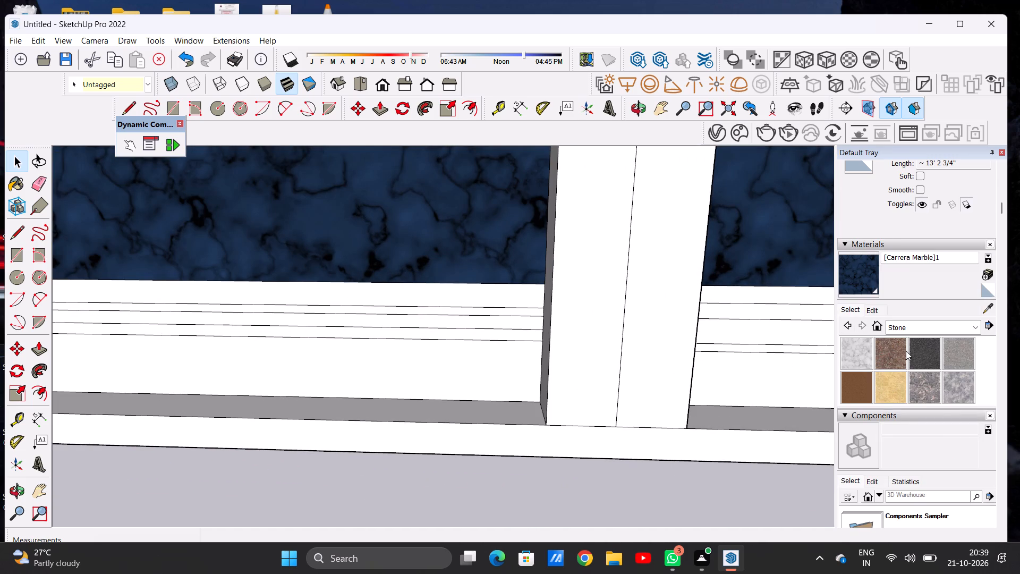
pyautogui.click(887, 324)
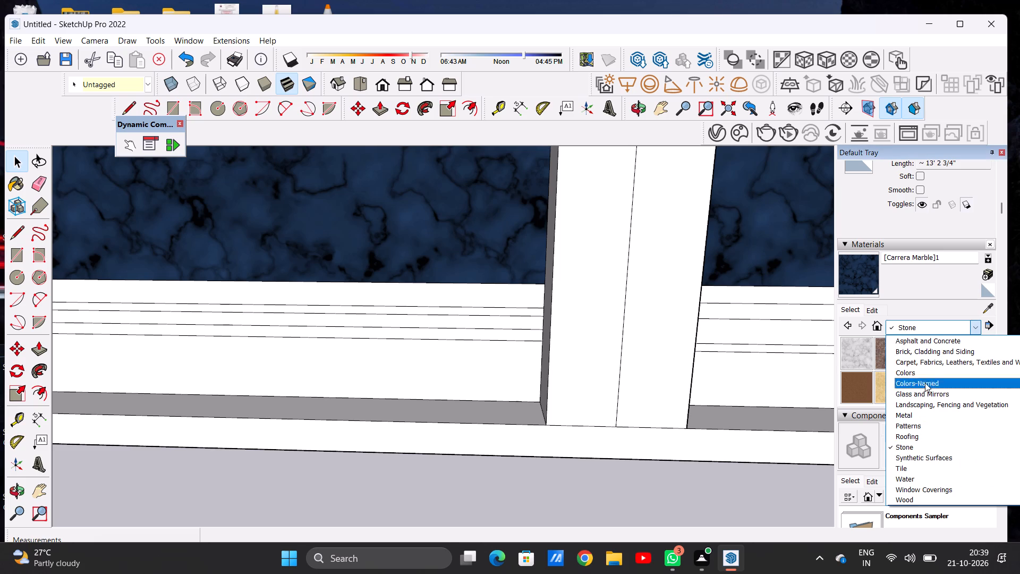
pyautogui.click(919, 386)
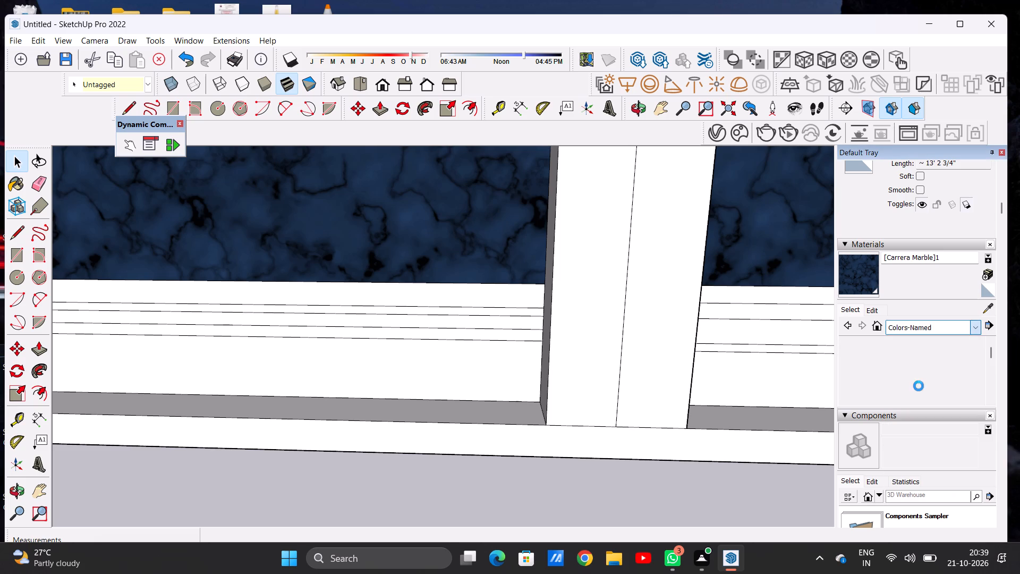
pyautogui.click(898, 328)
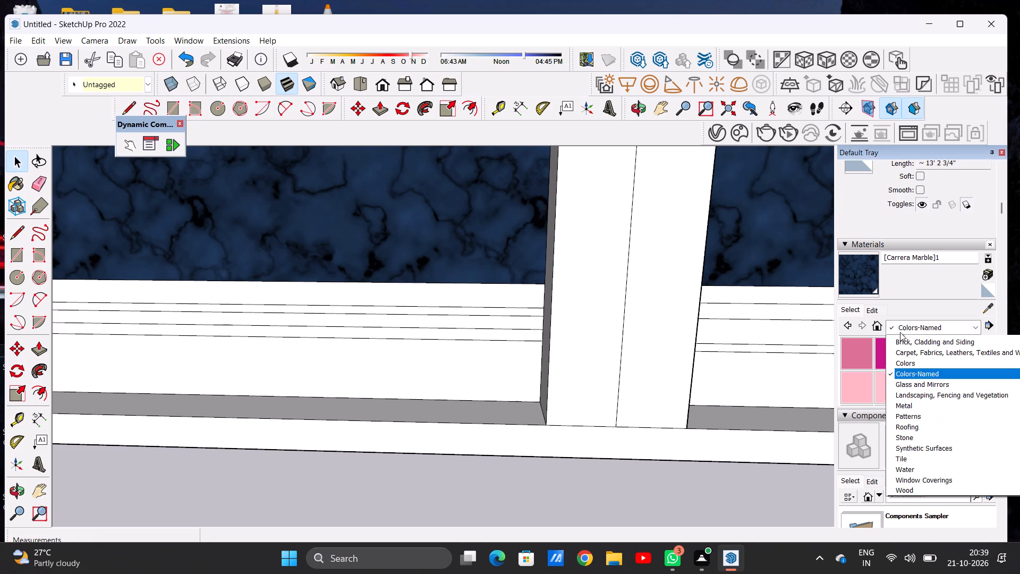
pyautogui.click(942, 456)
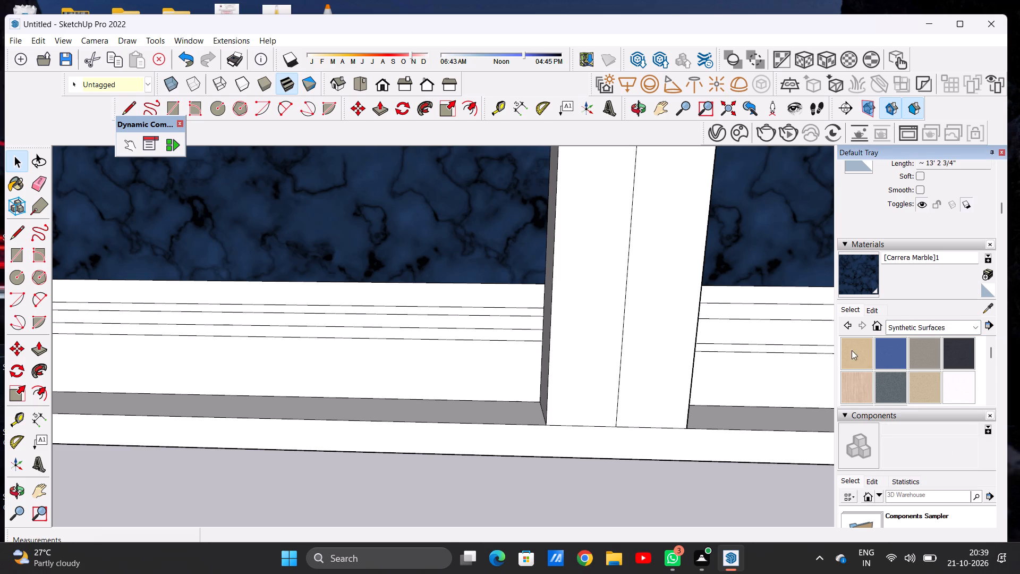
pyautogui.click(856, 354)
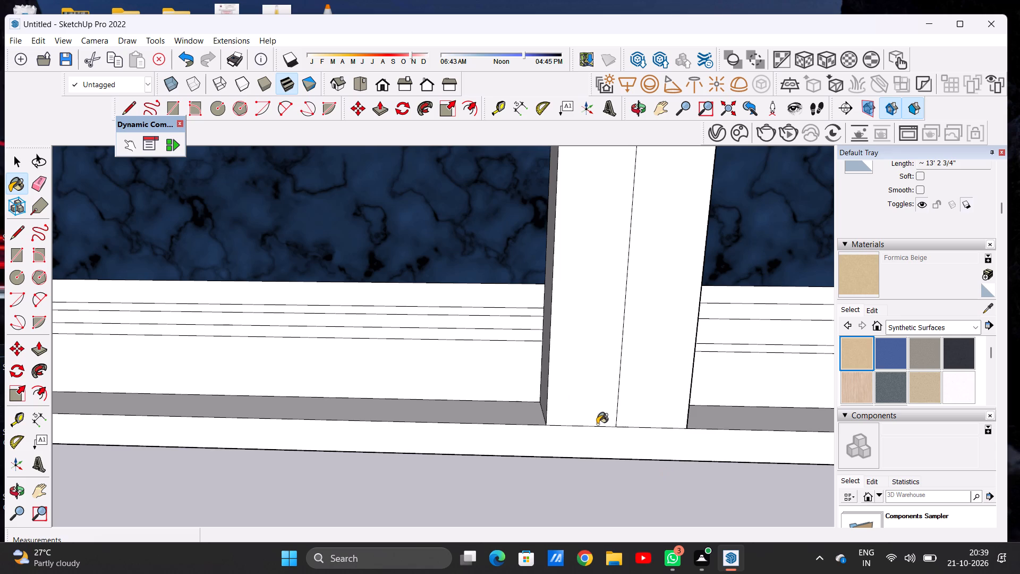
pyautogui.scroll(17, 470, 308)
pyautogui.scroll(-1, 517, 315)
pyautogui.scroll(10, 517, 315)
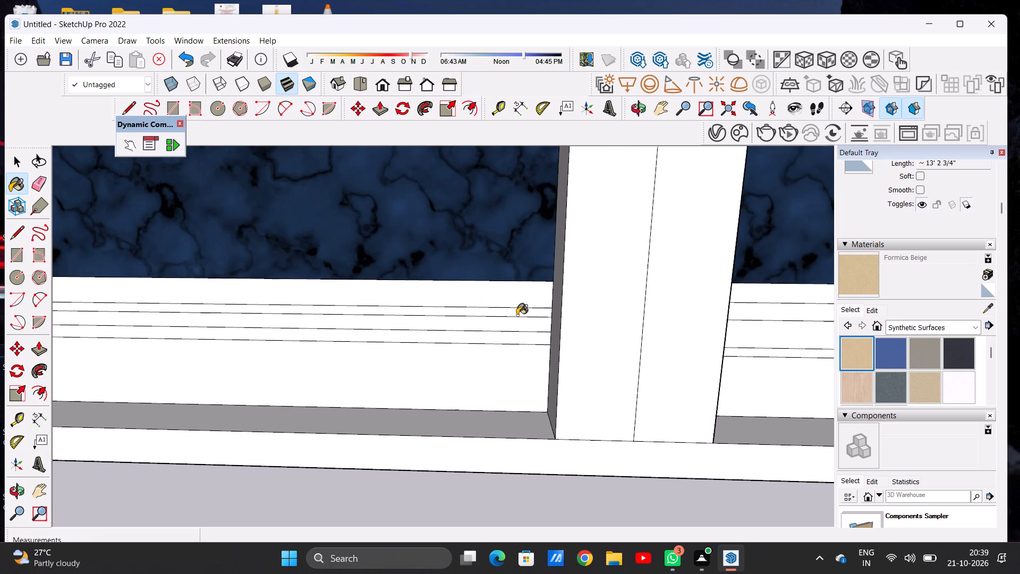
pyautogui.scroll(6, 517, 315)
pyautogui.click(511, 306)
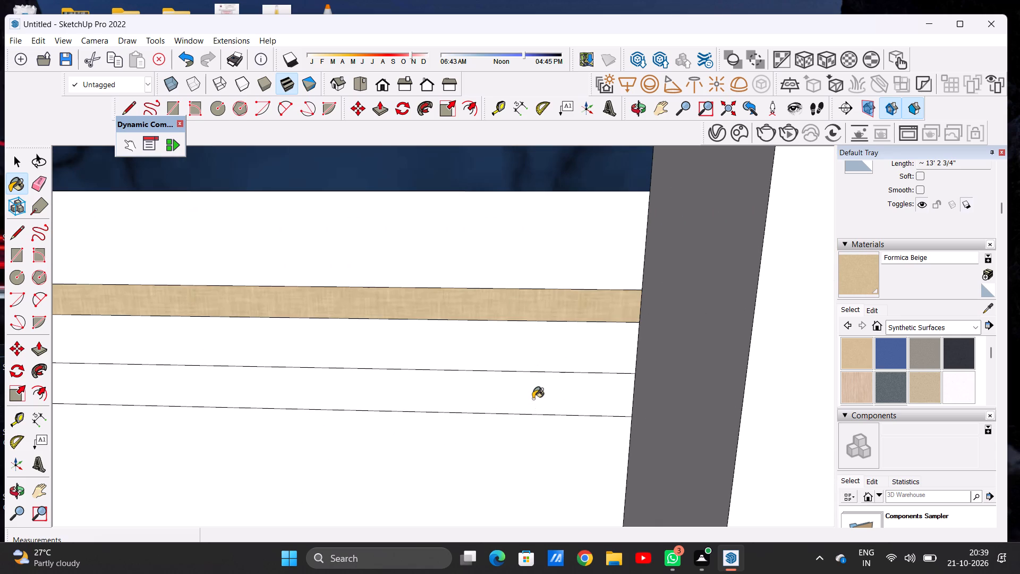
pyautogui.click(533, 399)
# Paint the two matching bands between the paired lines on the right leaf's bottom strip with Formica Beige.
pyautogui.scroll(-20, 474, 364)
pyautogui.scroll(-5, 474, 364)
pyautogui.scroll(5, 452, 336)
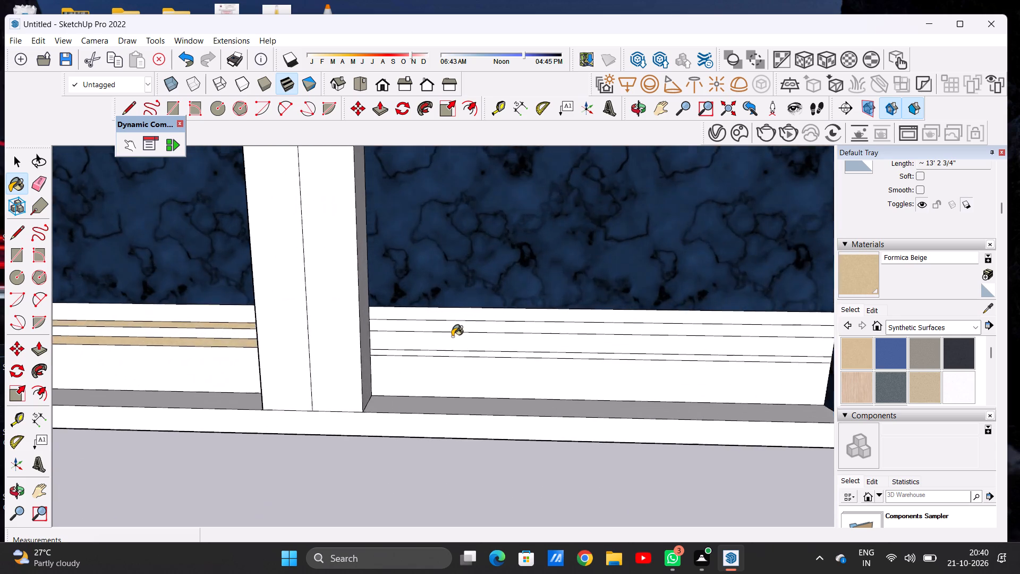
pyautogui.scroll(11, 452, 336)
pyautogui.click(377, 313)
pyautogui.scroll(13, 350, 377)
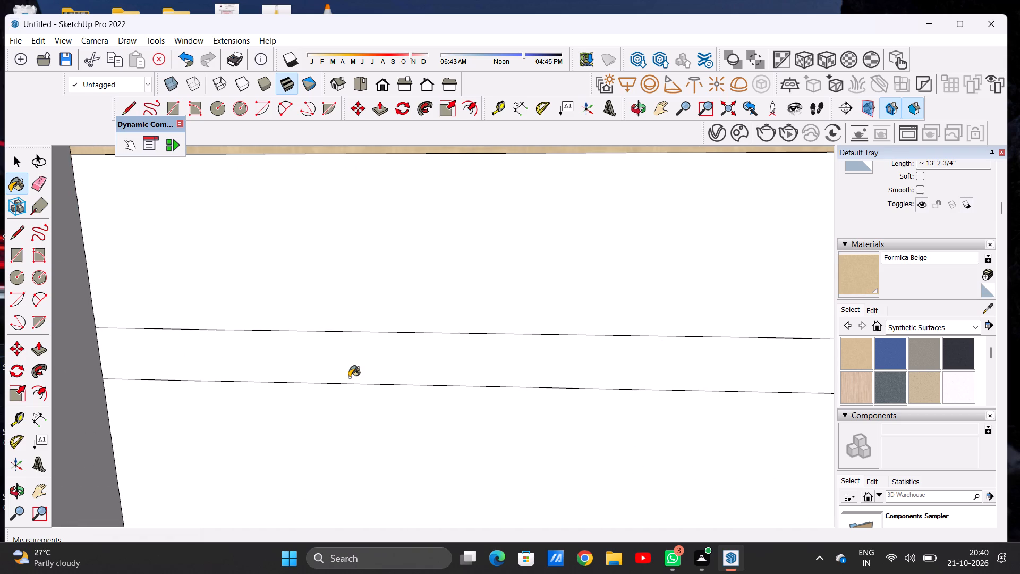
pyautogui.click(342, 365)
pyautogui.scroll(-20, 354, 355)
pyautogui.scroll(-11, 354, 355)
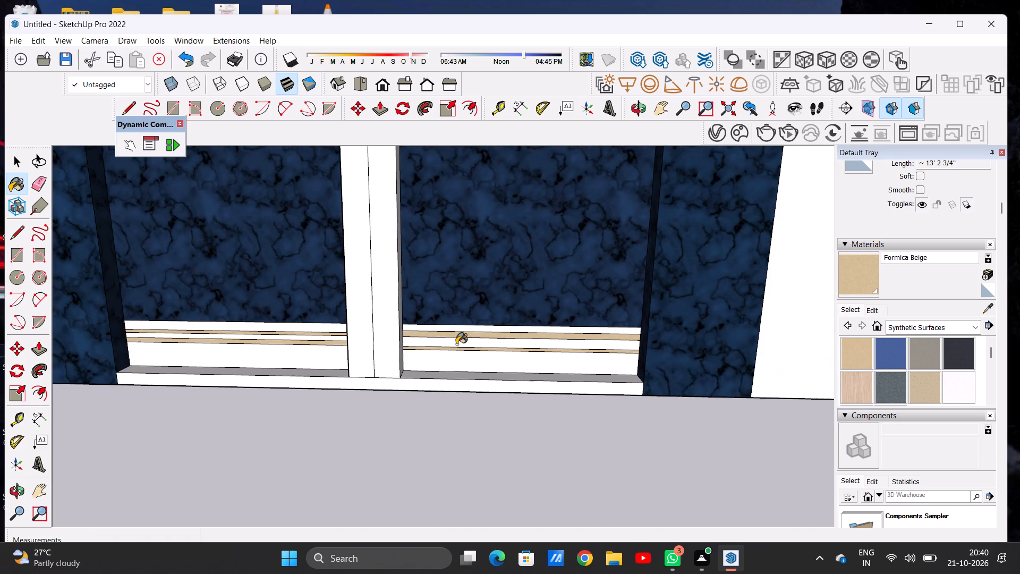
pyautogui.scroll(-1, 456, 344)
pyautogui.scroll(7, 429, 357)
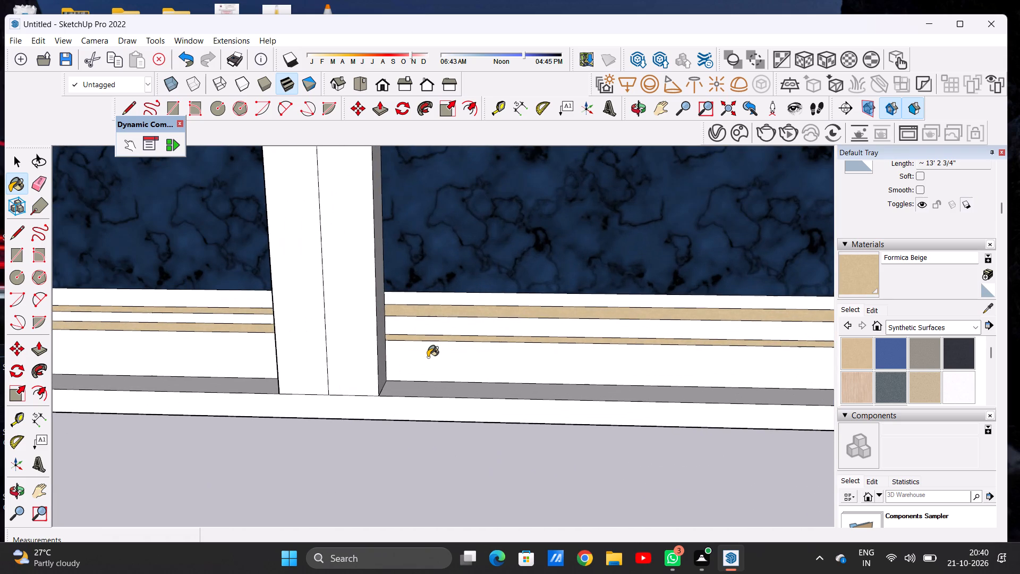
pyautogui.press('space')
# Examine the banded bottom strips of both gate leaves from several angles and distances.
pyautogui.scroll(-13, 358, 311)
pyautogui.scroll(-1, 404, 337)
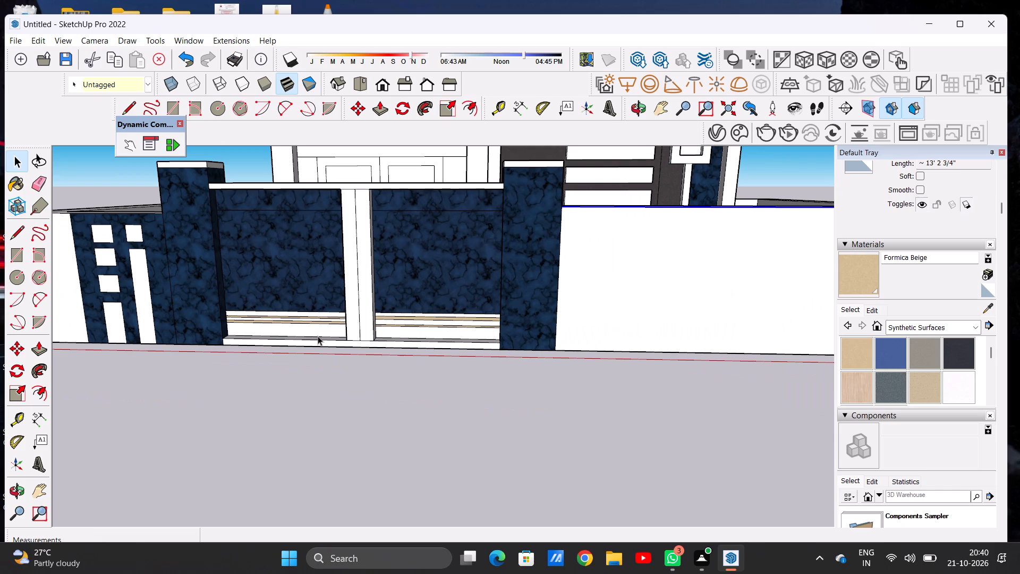
pyautogui.scroll(-7, 318, 336)
pyautogui.scroll(7, 329, 318)
pyautogui.moveTo(232, 353); pyautogui.dragTo(344, 363, button='middle')
pyautogui.scroll(7, 338, 392)
pyautogui.moveTo(338, 392); pyautogui.dragTo(267, 378, button='middle')
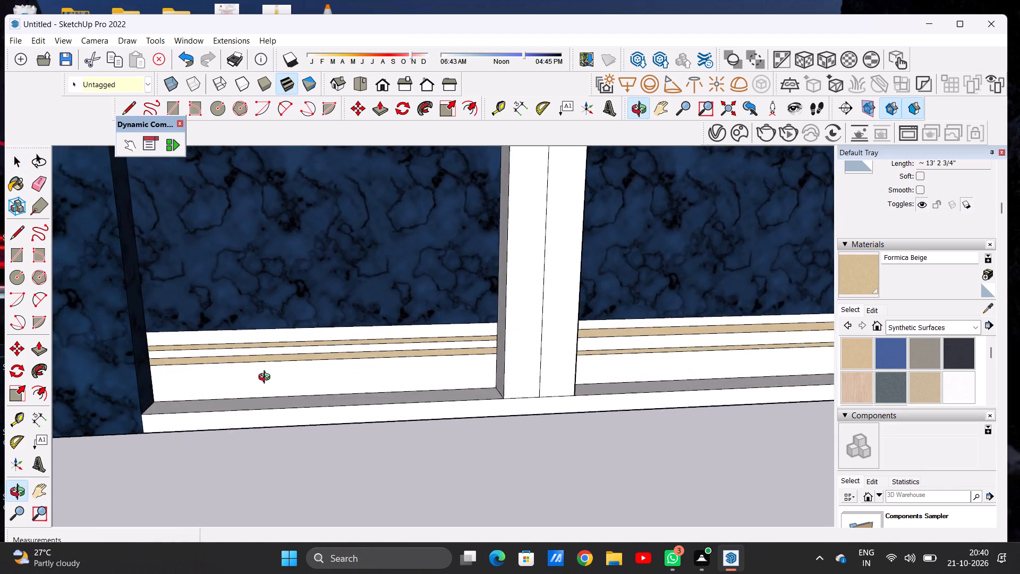
pyautogui.moveTo(267, 378); pyautogui.dragTo(304, 435, button='middle')
pyautogui.scroll(-2, 304, 435)
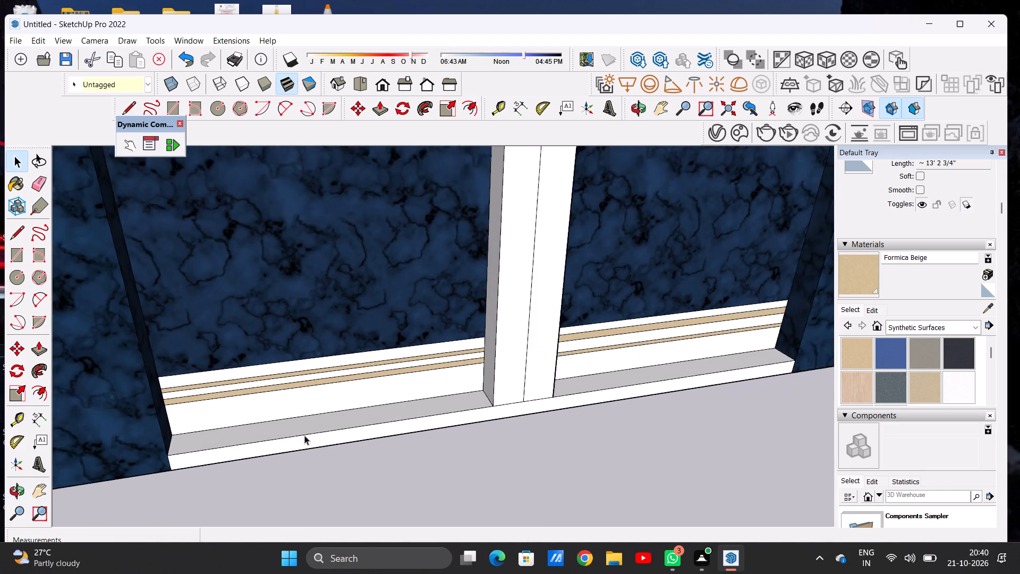
pyautogui.scroll(-3, 304, 435)
pyautogui.scroll(6, 368, 392)
pyautogui.scroll(1, 426, 413)
pyautogui.moveTo(426, 413); pyautogui.dragTo(360, 353, button='middle')
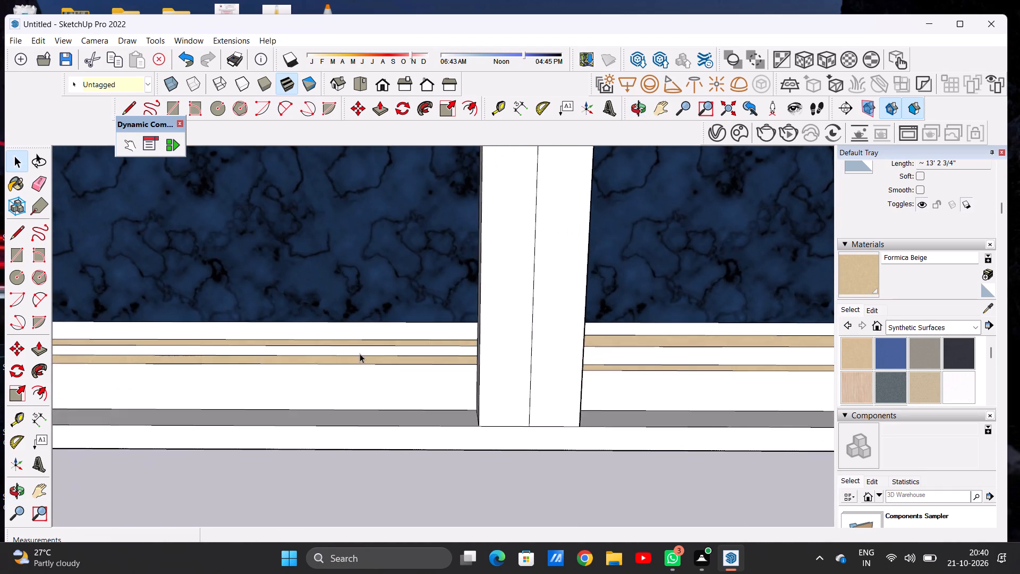
pyautogui.scroll(-6, 413, 420)
pyautogui.moveTo(448, 392); pyautogui.dragTo(319, 360, button='middle')
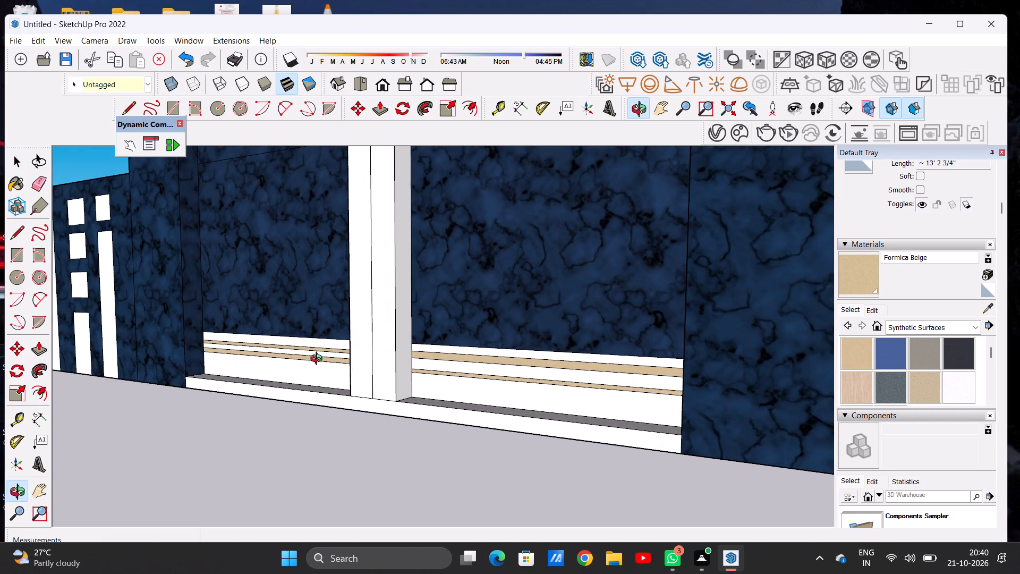
pyautogui.moveTo(319, 360); pyautogui.dragTo(495, 386, button='middle')
pyautogui.scroll(-3, 430, 430)
pyautogui.scroll(4, 434, 413)
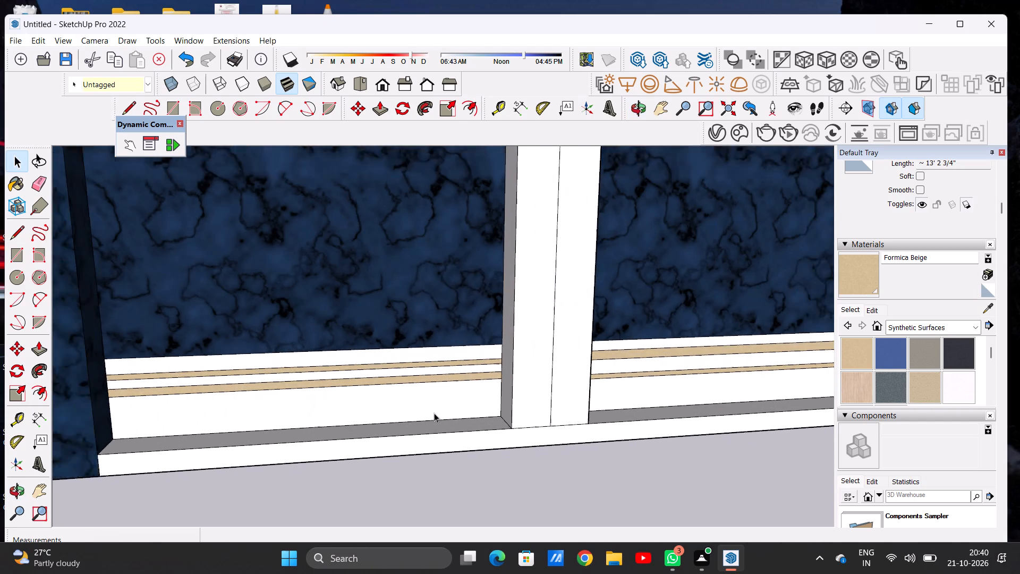
pyautogui.scroll(3, 434, 413)
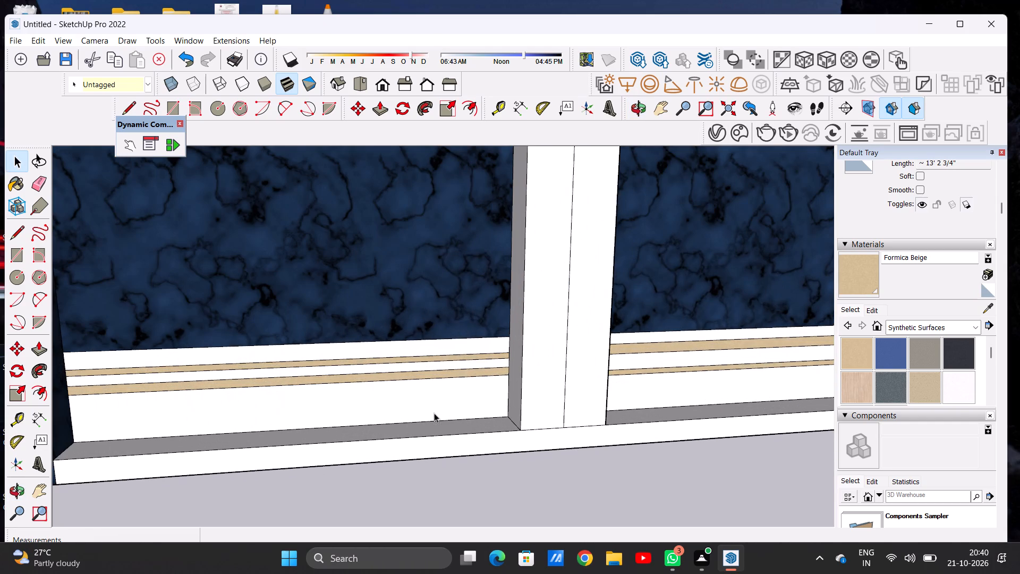
pyautogui.scroll(-2, 428, 409)
pyautogui.scroll(1, 426, 404)
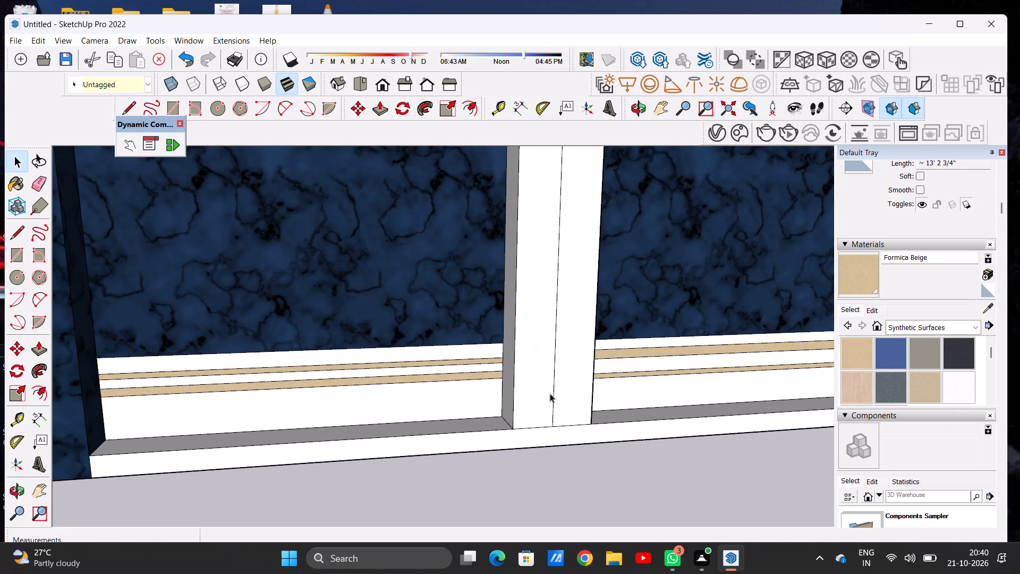
# Paint the three remaining white bands of the left leaf's bottom strip with Formica Laminate Dark from Synthetic Surfaces.
pyautogui.click(952, 352)
pyautogui.scroll(2, 368, 390)
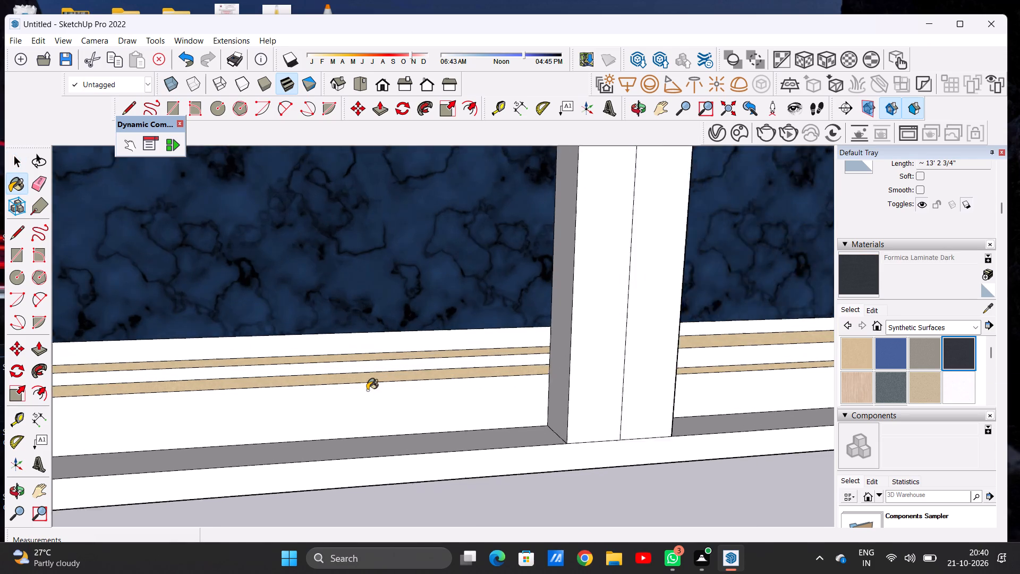
pyautogui.scroll(3, 367, 390)
pyautogui.click(367, 390)
pyautogui.scroll(4, 362, 367)
pyautogui.click(361, 357)
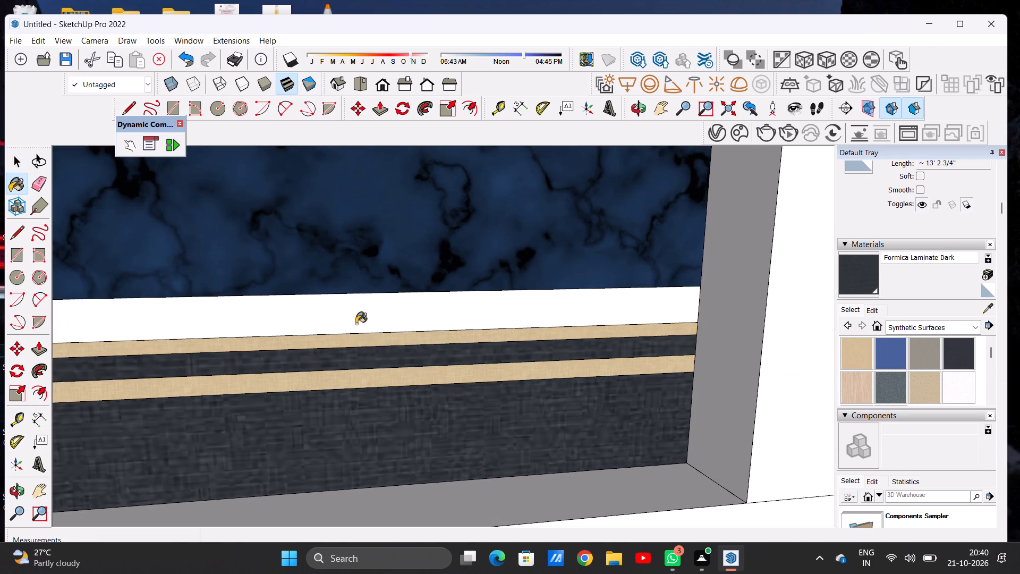
pyautogui.click(356, 324)
# Paint the three remaining white bands of the right leaf's bottom strip with Formica Laminate Dark.
pyautogui.scroll(-14, 291, 373)
pyautogui.scroll(1, 530, 417)
pyautogui.scroll(-1, 529, 417)
pyautogui.scroll(4, 529, 417)
pyautogui.scroll(4, 427, 357)
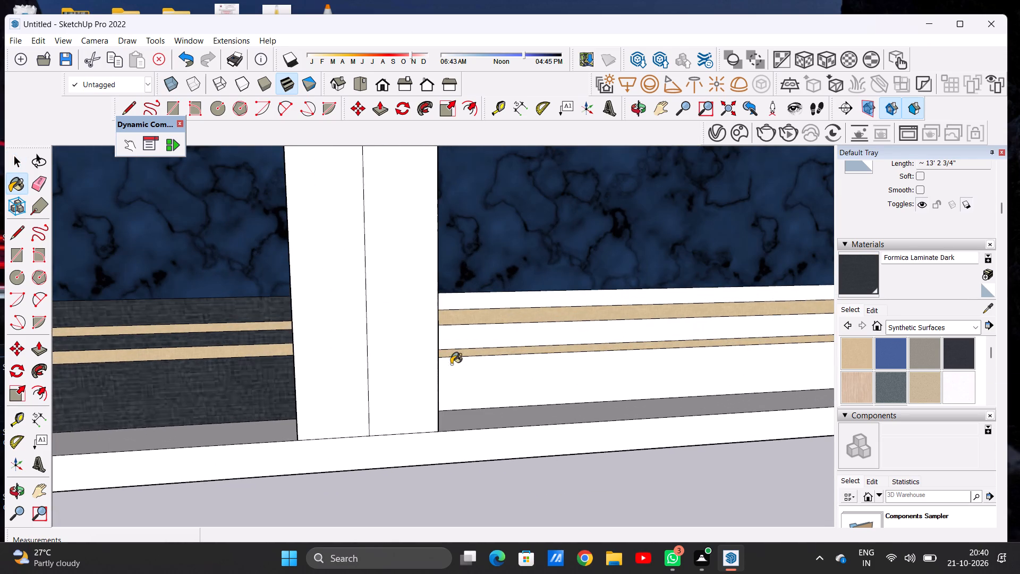
pyautogui.click(488, 377)
pyautogui.click(469, 340)
pyautogui.click(464, 306)
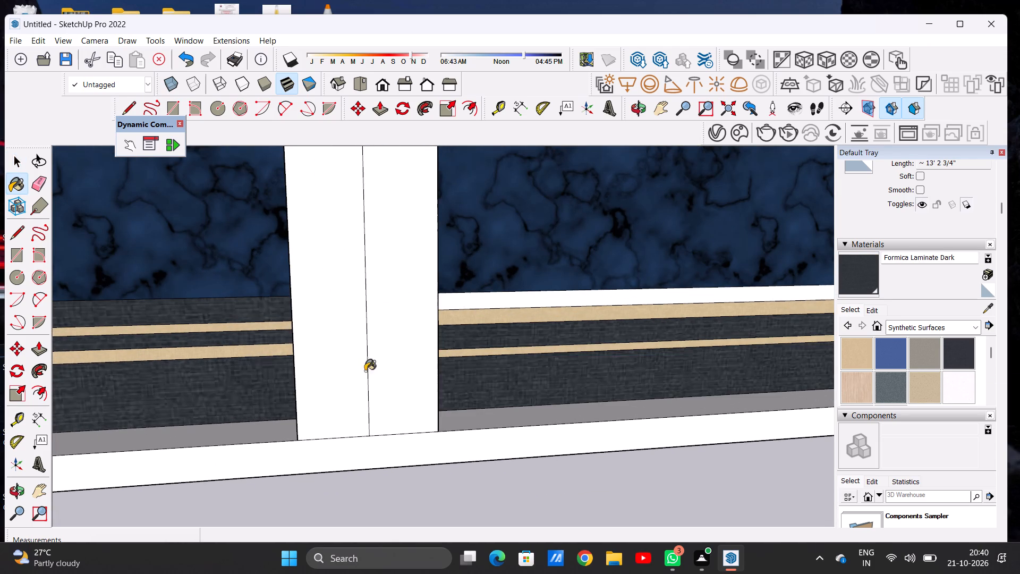
# Paint the gate frame's bottom rail with Formica Laminate Dark, covering its front face and the ledges below both leaves.
pyautogui.scroll(-19, 354, 404)
pyautogui.scroll(9, 386, 426)
pyautogui.scroll(-1, 391, 394)
pyautogui.scroll(11, 391, 394)
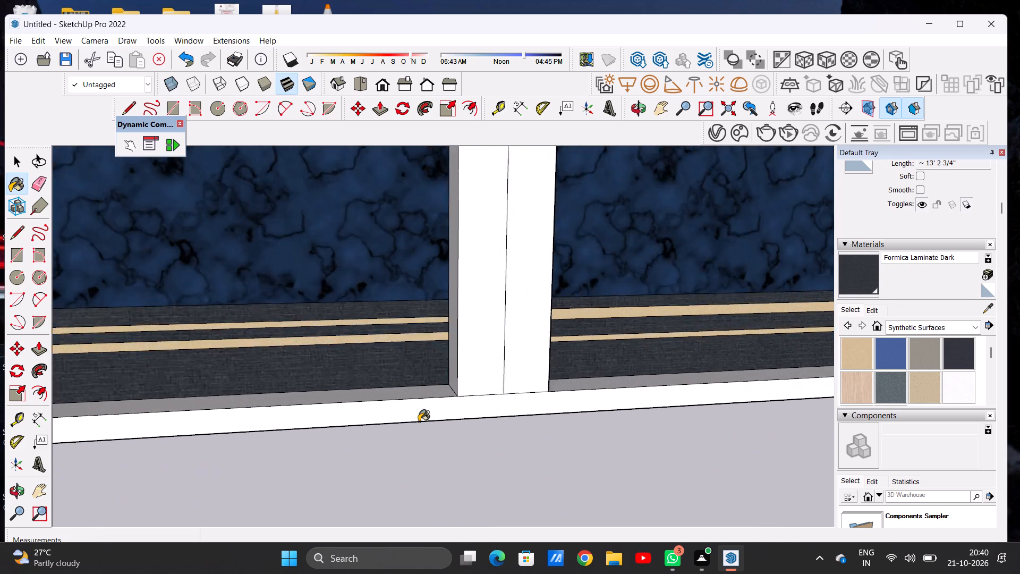
pyautogui.scroll(1, 419, 421)
pyautogui.click(409, 403)
pyautogui.click(405, 384)
pyautogui.scroll(-6, 304, 418)
pyautogui.moveTo(508, 398); pyautogui.dragTo(488, 444, button='middle')
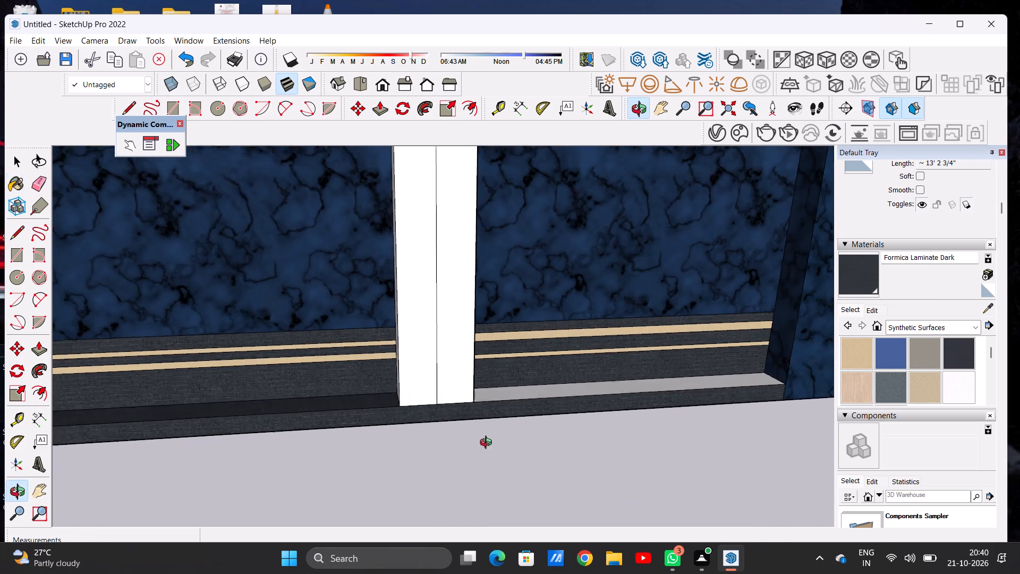
pyautogui.moveTo(488, 444); pyautogui.dragTo(484, 450, button='middle')
pyautogui.scroll(5, 491, 418)
pyautogui.click(490, 379)
pyautogui.scroll(-19, 388, 436)
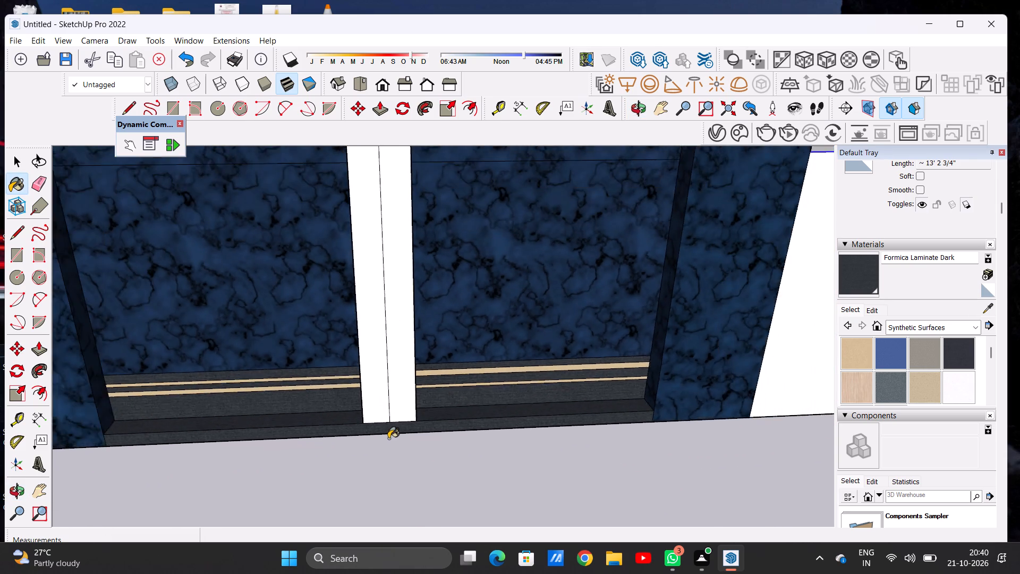
# Paint both side faces of the gate's white central post with Formica Laminate Dark.
pyautogui.scroll(-4, 388, 438)
pyautogui.moveTo(360, 392); pyautogui.dragTo(518, 406, button='middle')
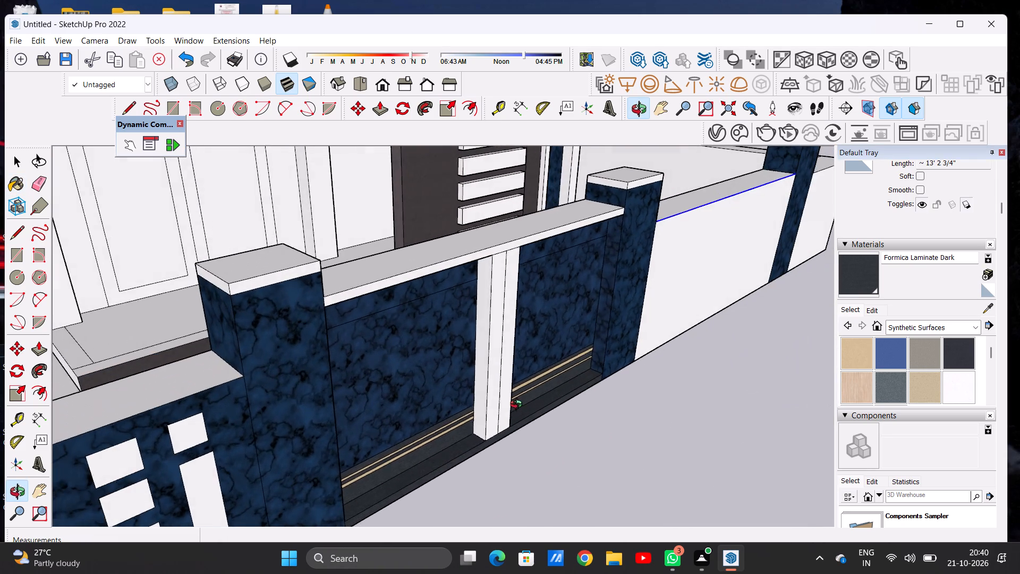
pyautogui.moveTo(518, 406); pyautogui.dragTo(520, 406, button='middle')
pyautogui.middleClick(520, 406)
pyautogui.scroll(6, 474, 327)
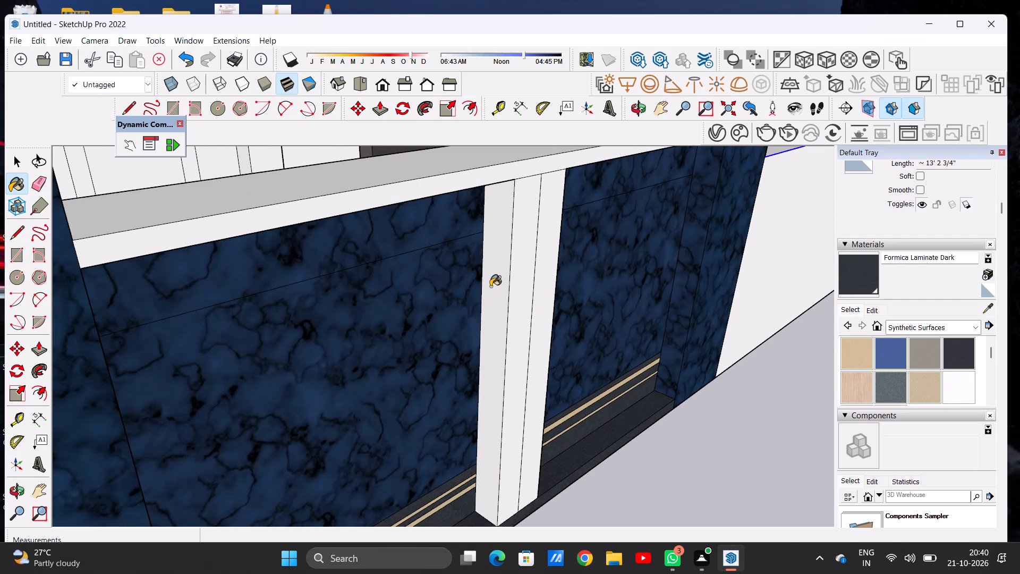
pyautogui.click(491, 286)
pyautogui.scroll(-7, 460, 395)
pyautogui.moveTo(508, 373); pyautogui.dragTo(261, 353, button='middle')
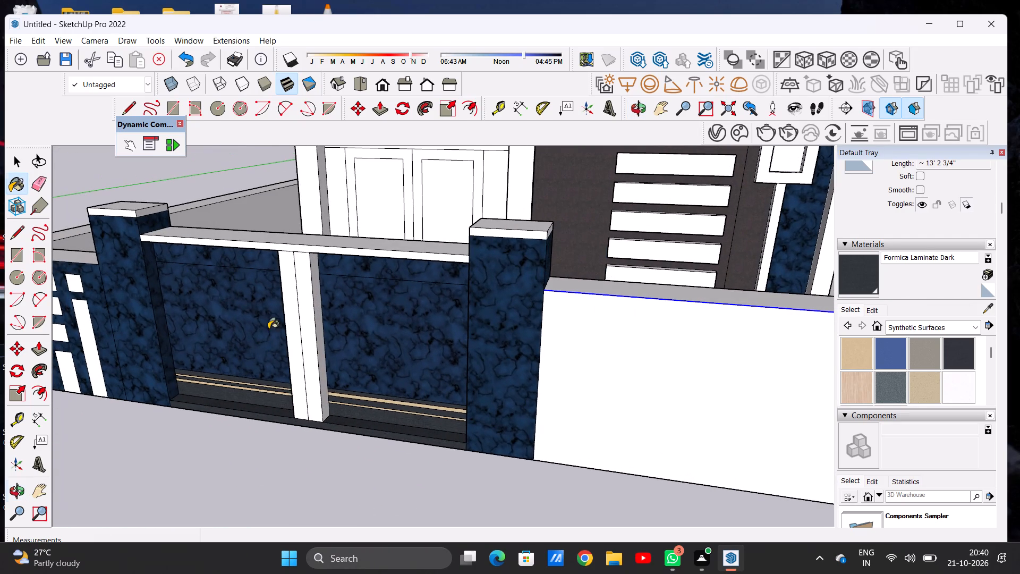
pyautogui.scroll(12, 305, 273)
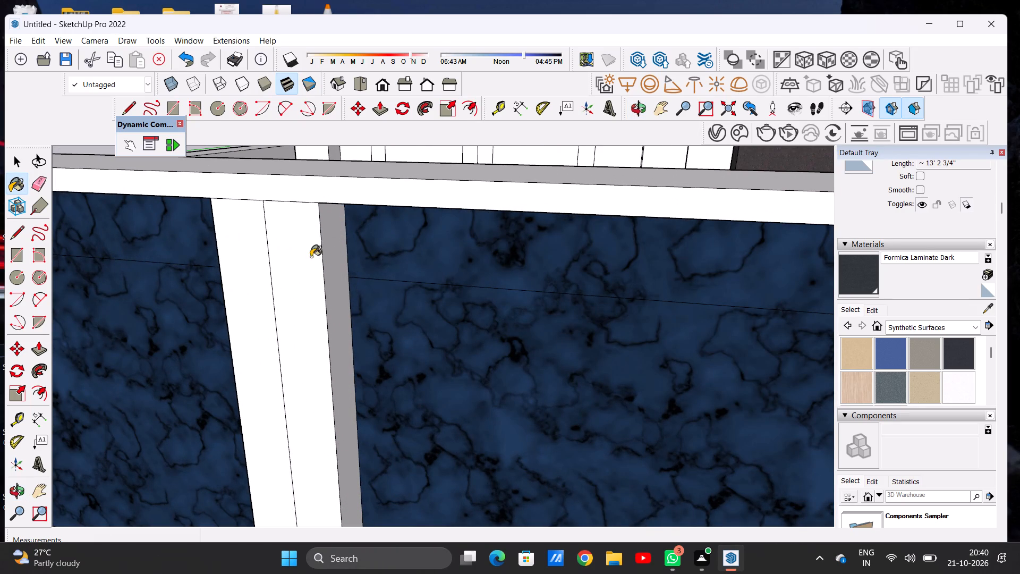
pyautogui.click(329, 244)
pyautogui.scroll(-12, 338, 259)
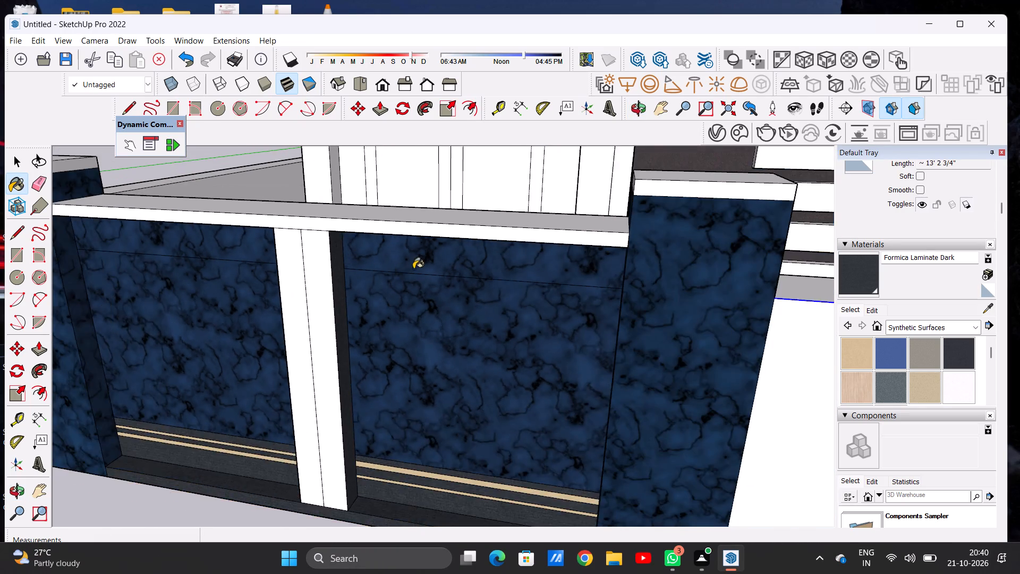
# Paint the front and top faces of the gate's top rail with Formica Laminate Dark.
pyautogui.scroll(-4, 413, 269)
pyautogui.moveTo(325, 311); pyautogui.dragTo(416, 295, button='middle')
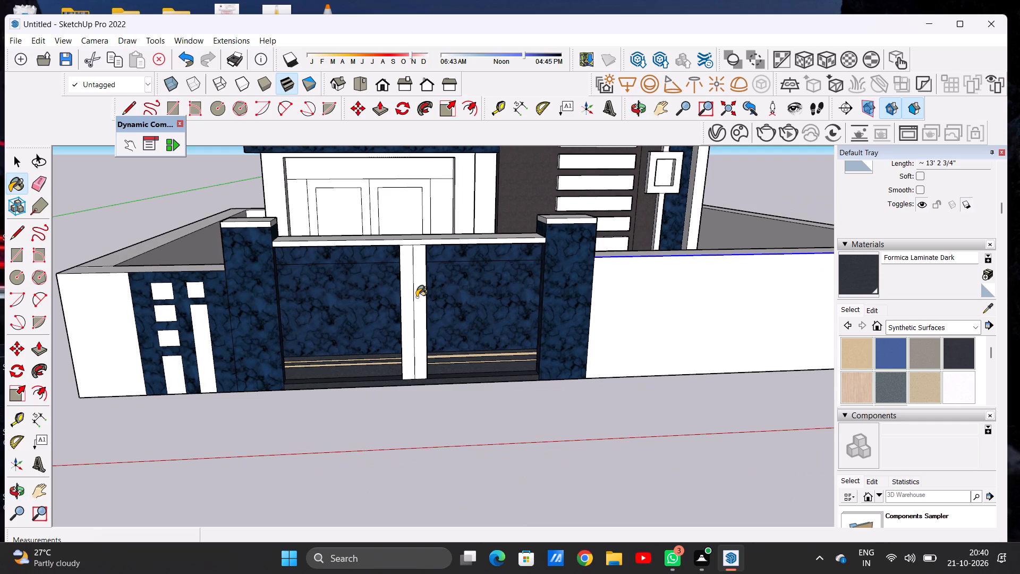
pyautogui.scroll(11, 415, 255)
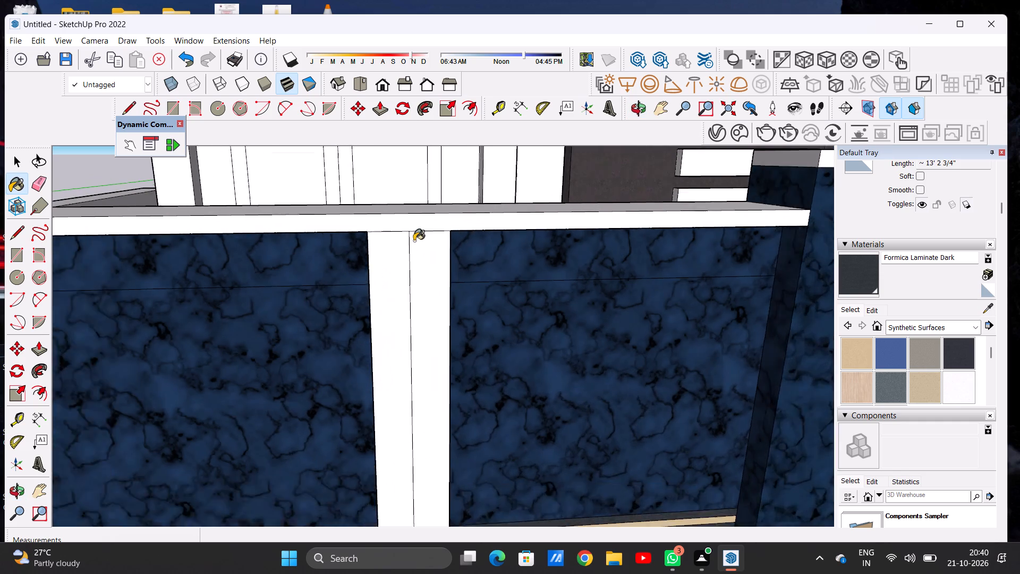
pyautogui.scroll(2, 414, 241)
pyautogui.click(407, 221)
pyautogui.scroll(-7, 407, 240)
pyautogui.moveTo(398, 219); pyautogui.dragTo(400, 299, button='middle')
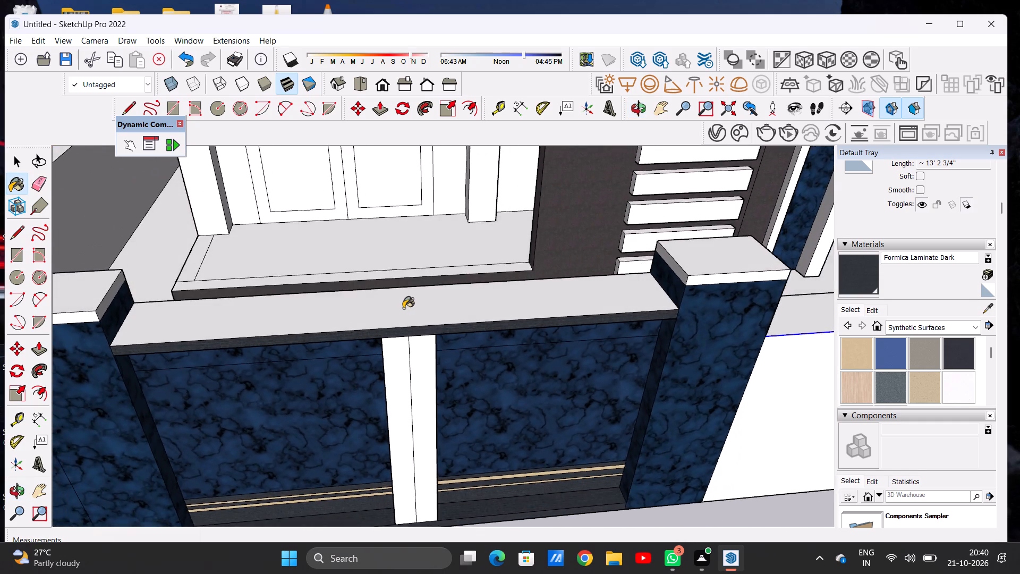
pyautogui.scroll(6, 403, 308)
pyautogui.click(404, 309)
pyautogui.scroll(-14, 386, 317)
# Paint the two front faces of the gate's central post with Formica Speckled Grey from Synthetic Surfaces.
pyautogui.moveTo(437, 406); pyautogui.dragTo(407, 339, button='middle')
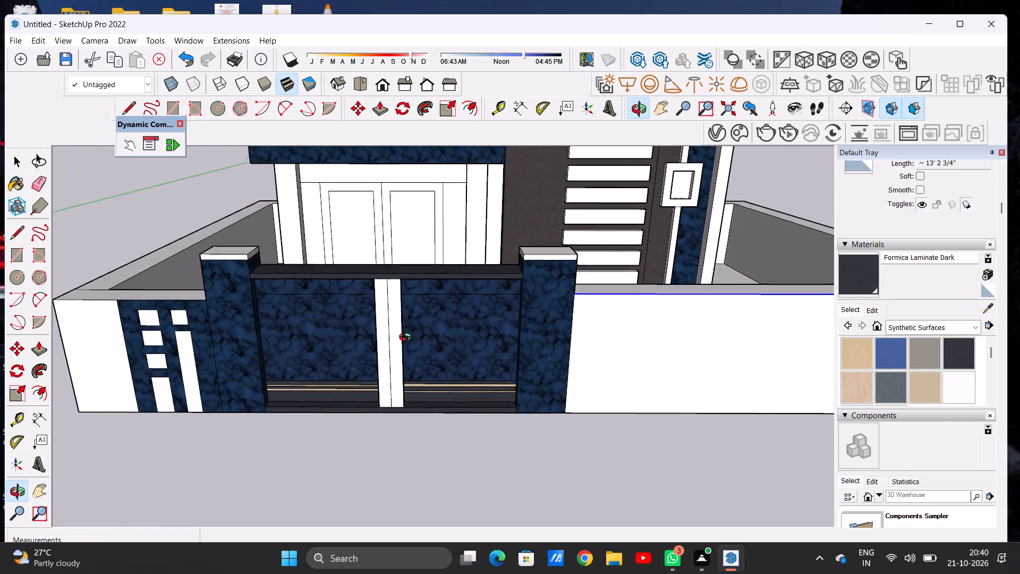
pyautogui.moveTo(407, 339); pyautogui.dragTo(407, 317, button='middle')
pyautogui.scroll(6, 396, 404)
pyautogui.scroll(-5, 398, 406)
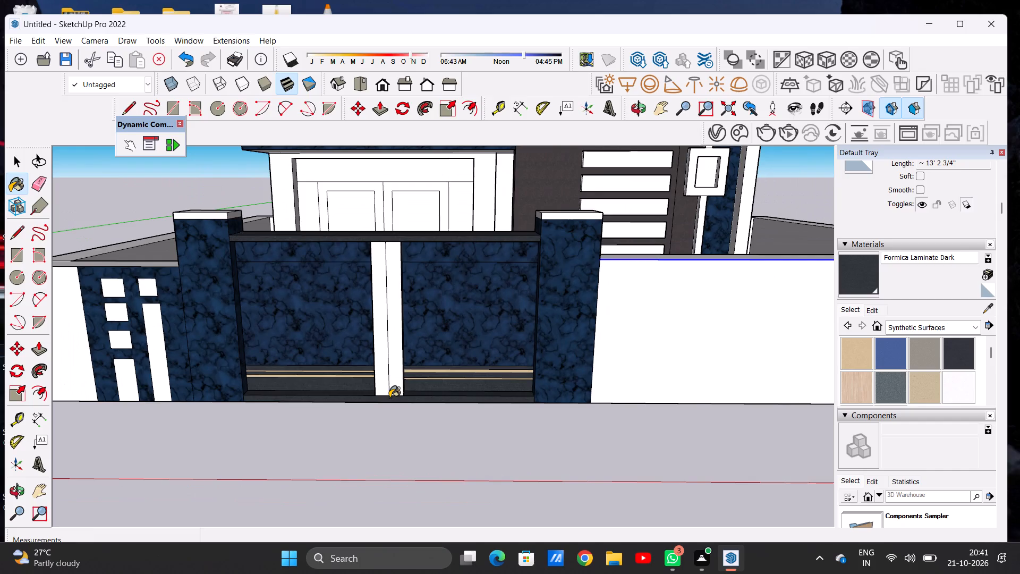
pyautogui.scroll(6, 375, 365)
pyautogui.scroll(-6, 403, 408)
pyautogui.moveTo(409, 419); pyautogui.dragTo(397, 387, button='middle')
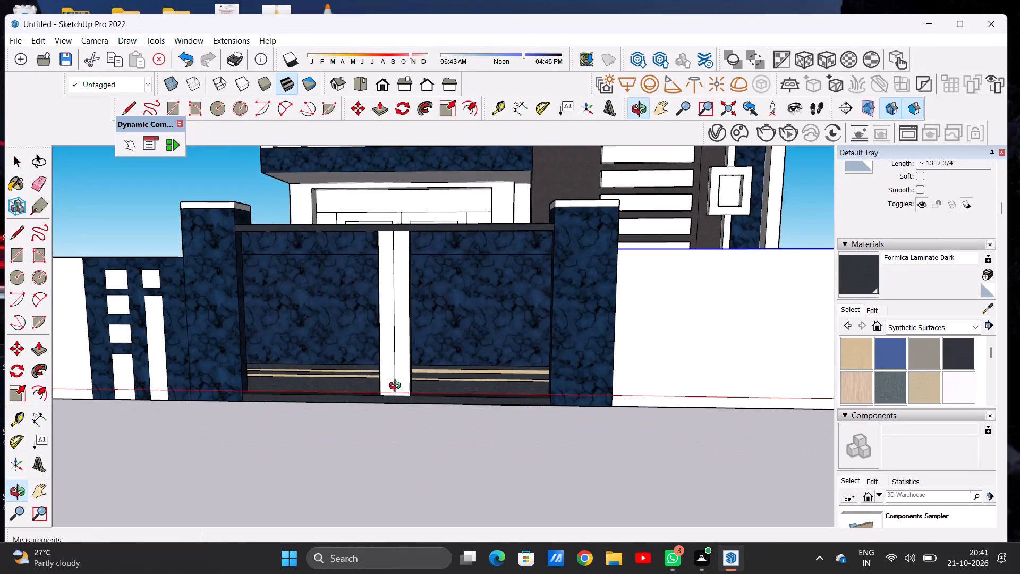
pyautogui.moveTo(397, 387); pyautogui.dragTo(414, 390, button='middle')
pyautogui.scroll(2, 414, 390)
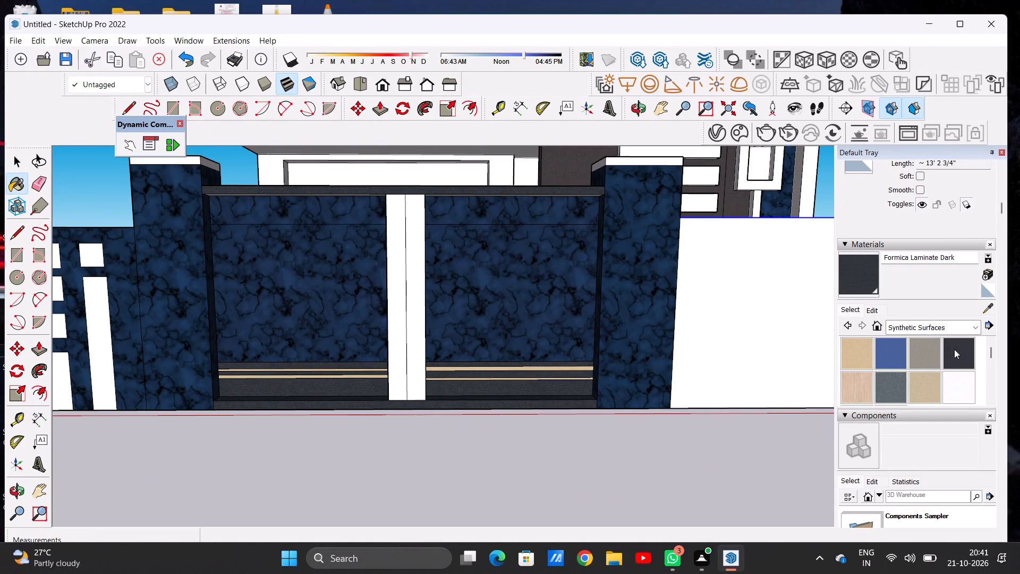
pyautogui.click(892, 383)
pyautogui.scroll(7, 384, 303)
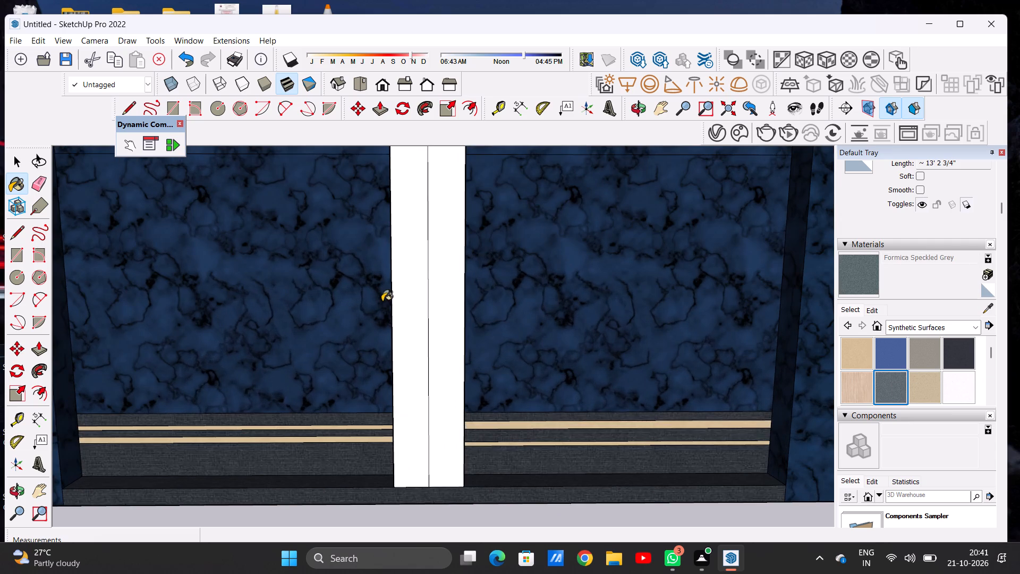
pyautogui.click(419, 288)
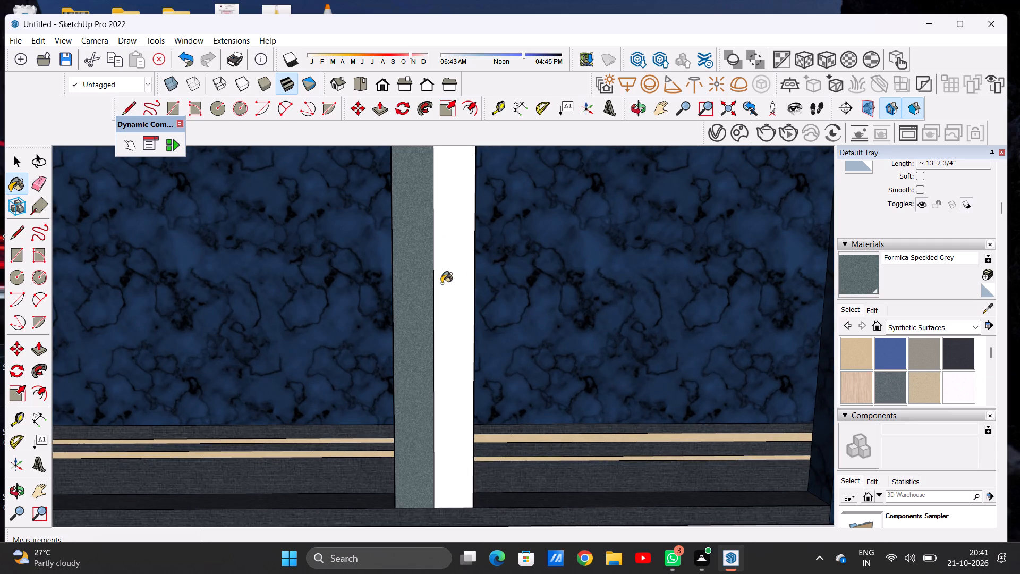
pyautogui.click(441, 283)
# Examine the painted gate and the whole house facade from several angles and distances.
pyautogui.scroll(-14, 377, 345)
pyautogui.moveTo(278, 233); pyautogui.dragTo(388, 280, button='middle')
pyautogui.scroll(2, 443, 319)
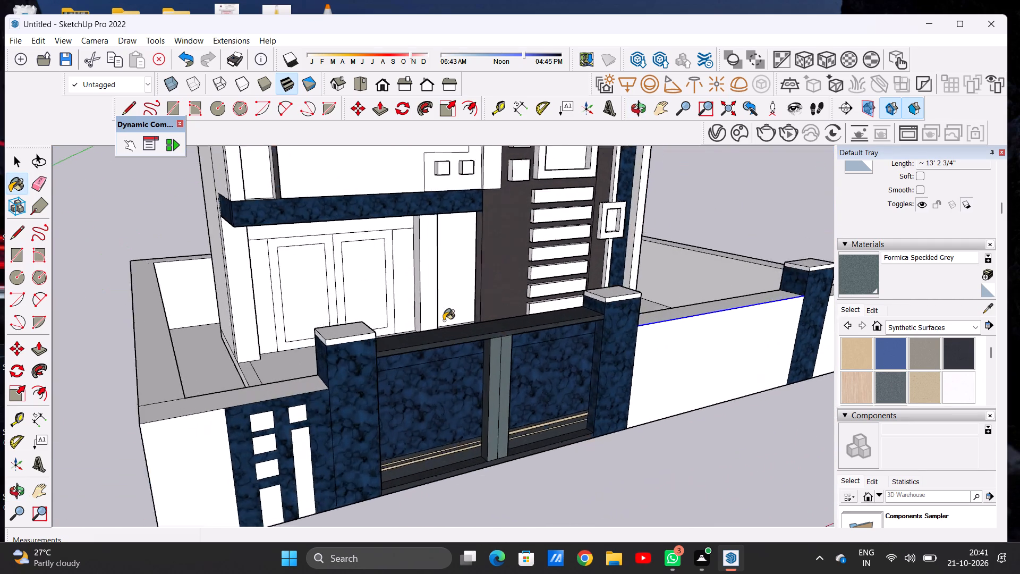
pyautogui.scroll(-1, 444, 320)
pyautogui.scroll(4, 444, 320)
pyautogui.scroll(7, 551, 372)
pyautogui.scroll(-15, 394, 381)
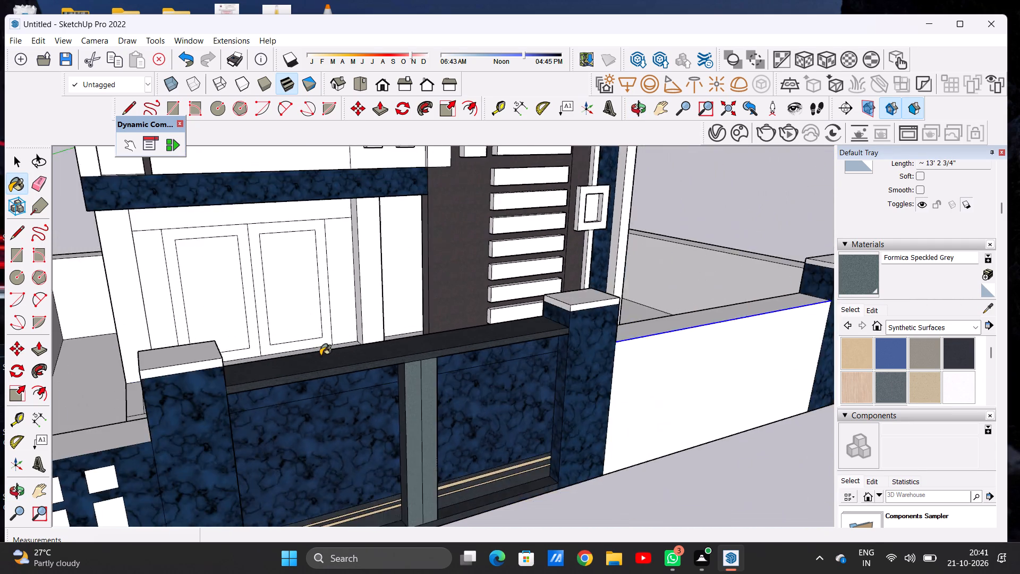
pyautogui.scroll(-8, 320, 356)
pyautogui.moveTo(425, 404); pyautogui.dragTo(333, 361, button='middle')
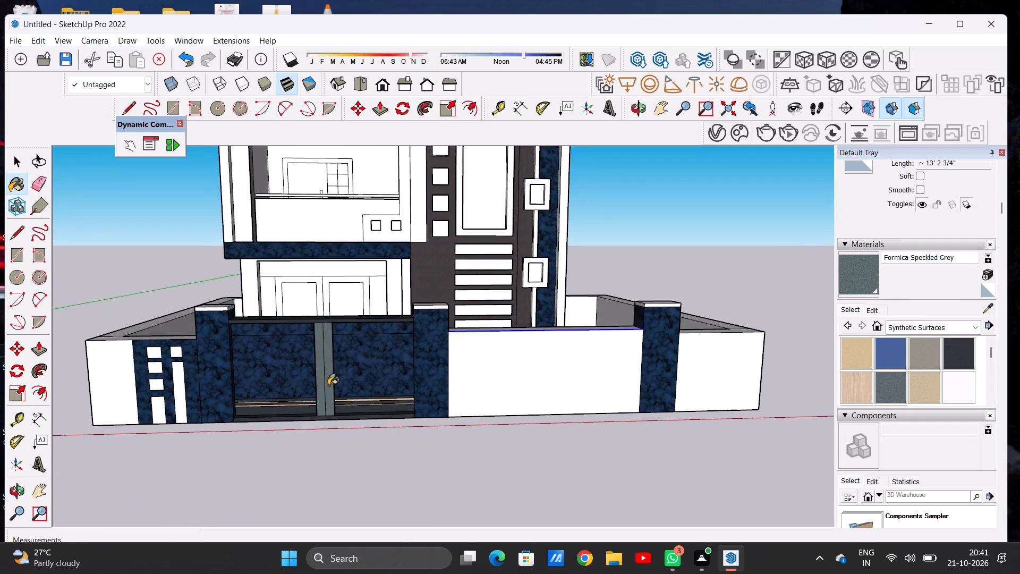
pyautogui.scroll(-5, 341, 450)
pyautogui.scroll(8, 324, 407)
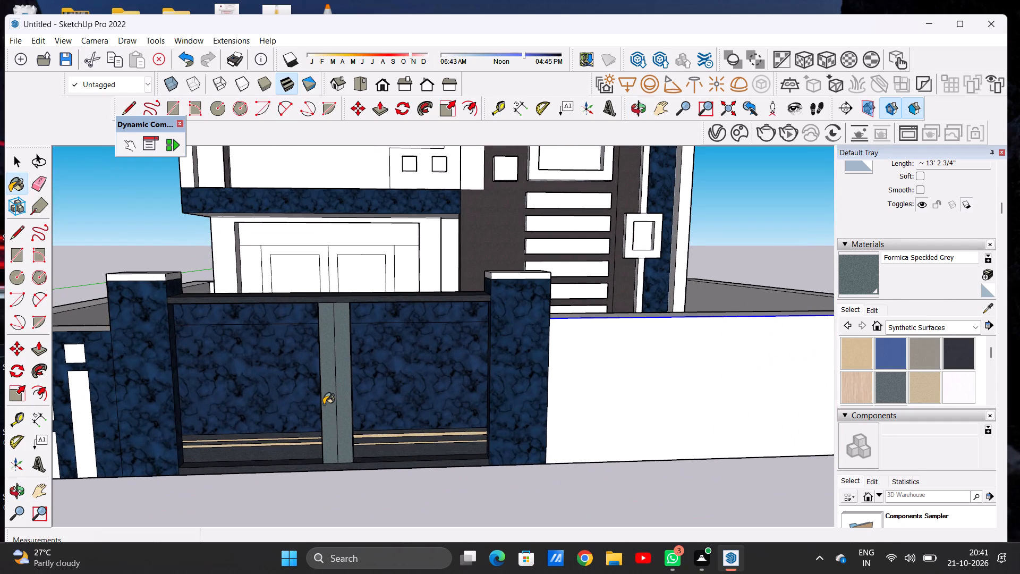
pyautogui.scroll(-7, 324, 402)
pyautogui.press('space')
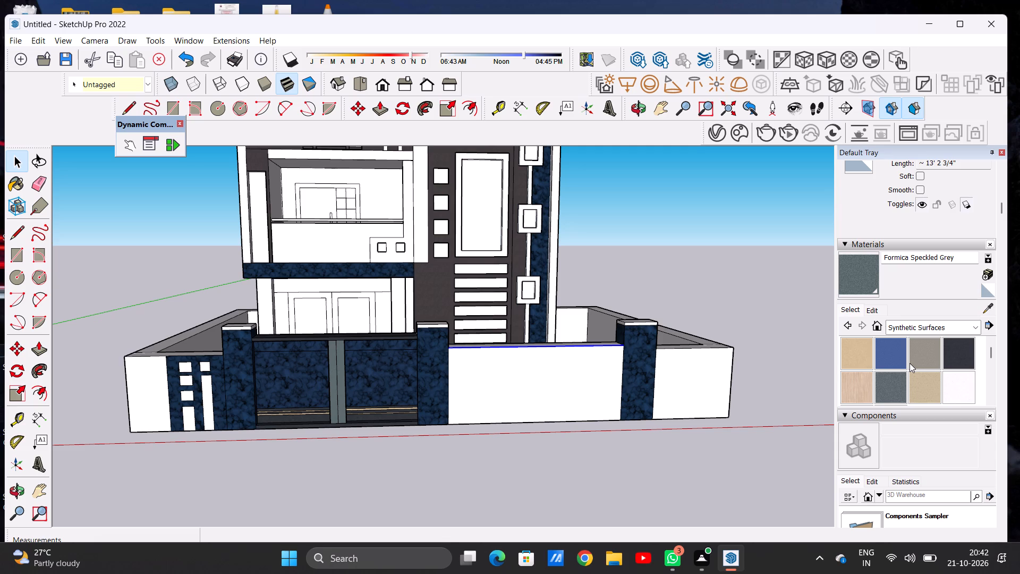
pyautogui.scroll(-8, 293, 338)
pyautogui.scroll(-20, 258, 381)
pyautogui.scroll(-7, 258, 381)
pyautogui.scroll(1, 251, 380)
pyautogui.scroll(-1, 251, 379)
pyautogui.scroll(1, 251, 379)
pyautogui.scroll(-1, 251, 379)
pyautogui.scroll(4, 251, 378)
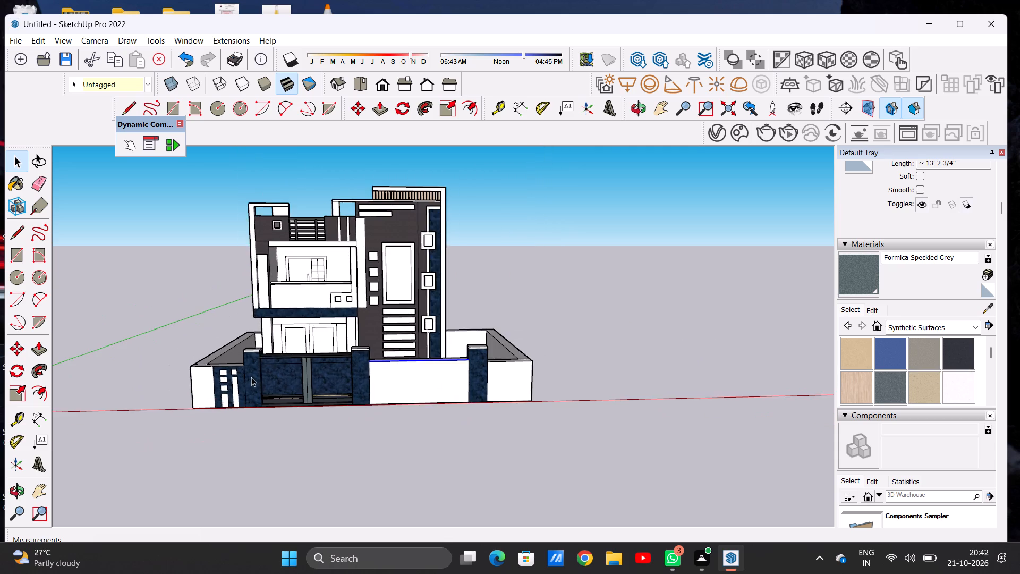
# Paint the cap of the gate's left pillar with Formica Beige on its front, top and side faces.
pyautogui.scroll(8, 257, 343)
pyautogui.moveTo(261, 340); pyautogui.dragTo(157, 389, button='middle')
pyautogui.scroll(-6, 168, 378)
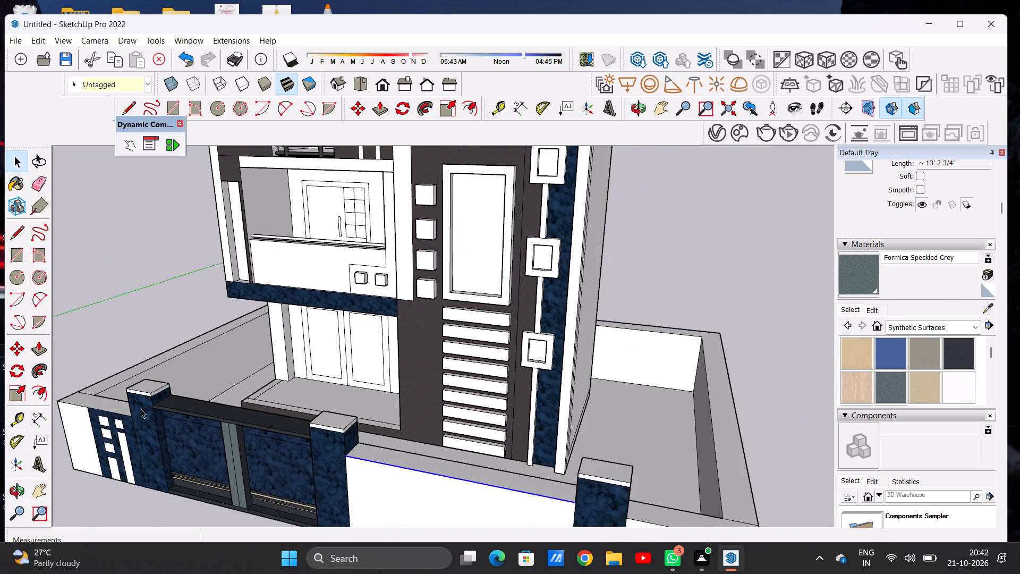
pyautogui.scroll(9, 141, 409)
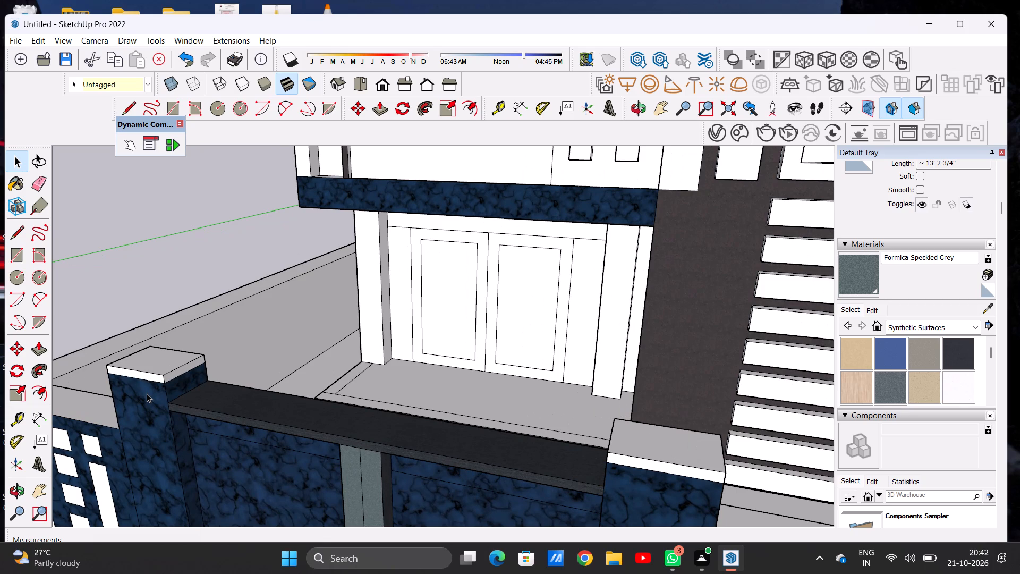
pyautogui.scroll(-9, 156, 385)
pyautogui.moveTo(156, 385); pyautogui.dragTo(195, 356, button='middle')
pyautogui.scroll(8, 144, 375)
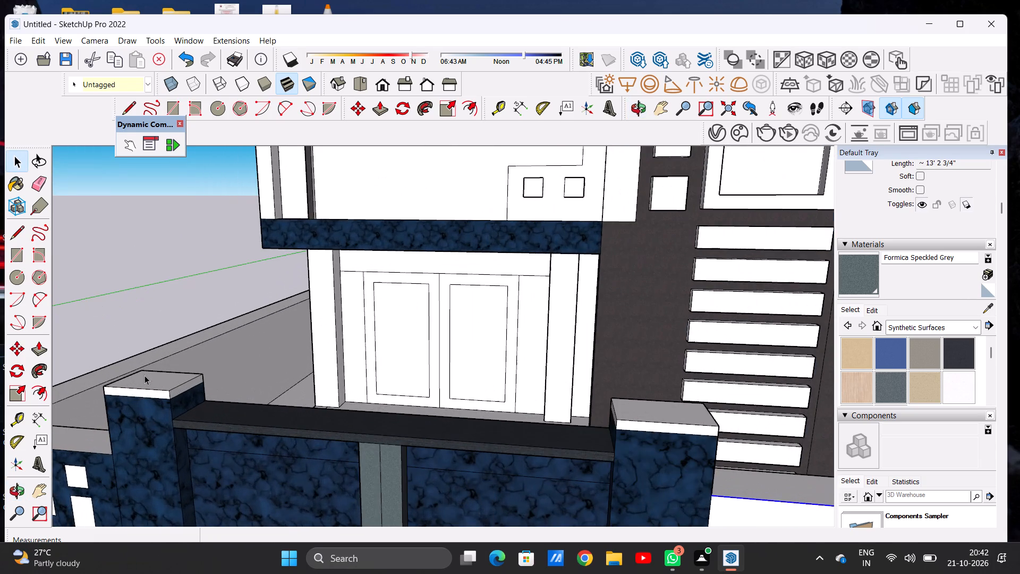
pyautogui.scroll(-6, 214, 420)
pyautogui.scroll(11, 184, 417)
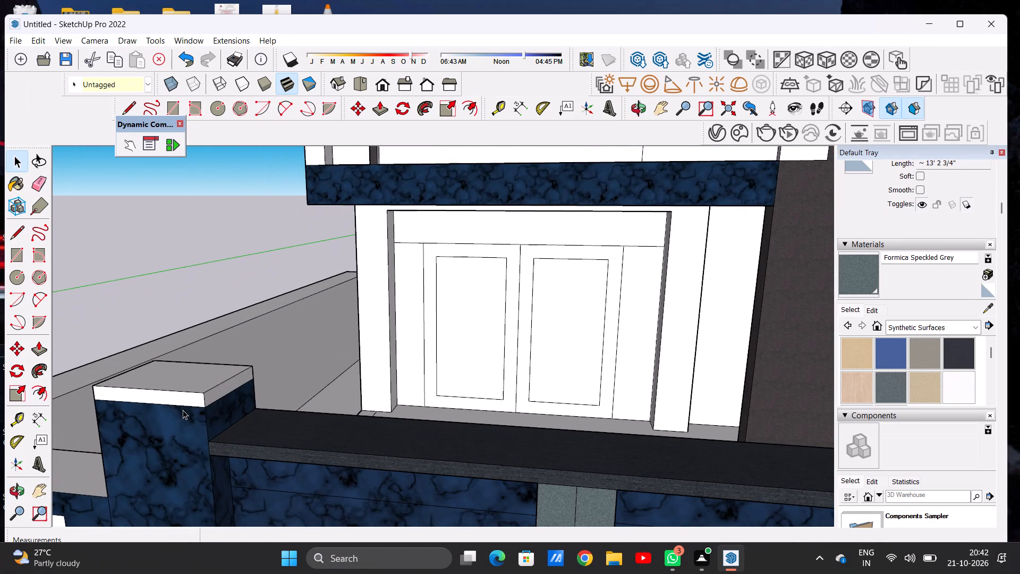
pyautogui.click(852, 350)
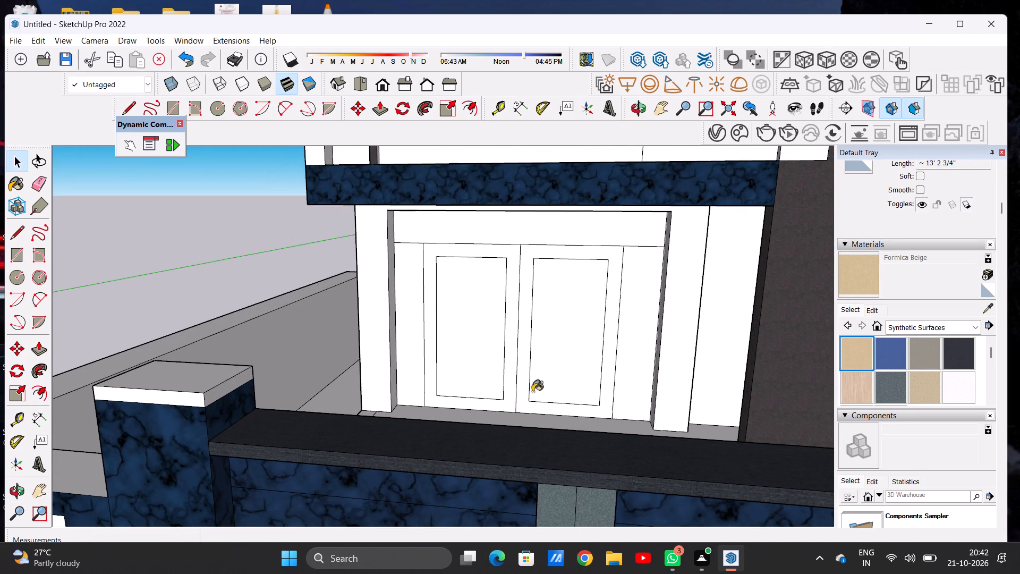
pyautogui.scroll(12, 183, 415)
pyautogui.click(198, 391)
pyautogui.click(246, 379)
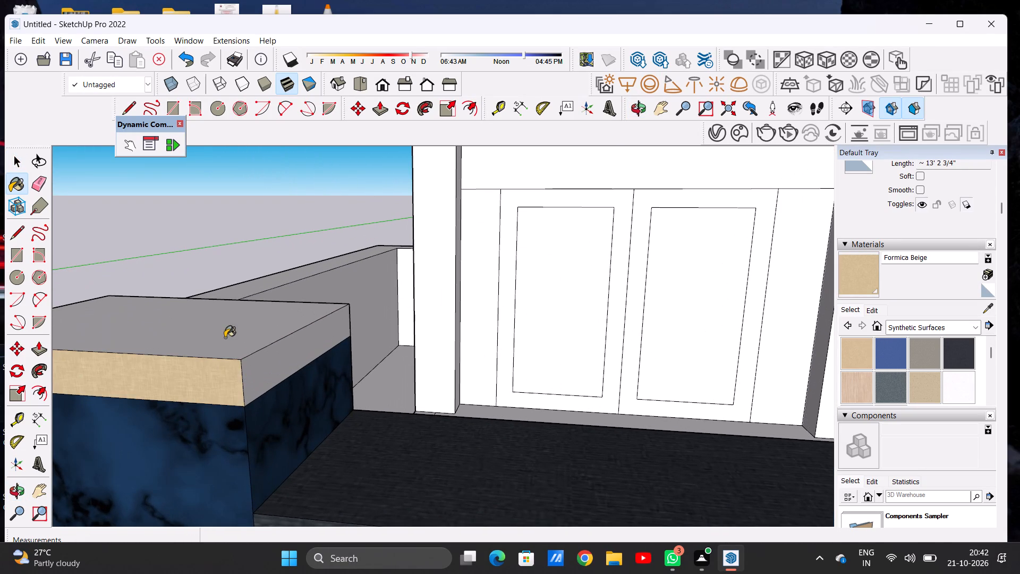
pyautogui.click(224, 337)
pyautogui.scroll(-9, 258, 364)
pyautogui.scroll(1, 335, 348)
pyautogui.scroll(-5, 335, 348)
pyautogui.moveTo(195, 369); pyautogui.dragTo(389, 386, button='middle')
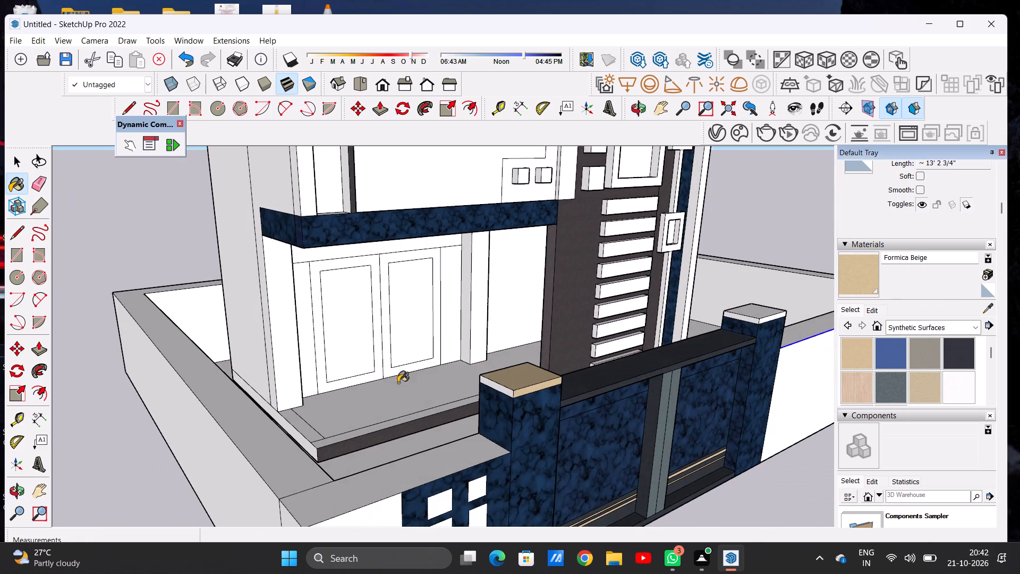
pyautogui.scroll(5, 452, 386)
pyautogui.click(598, 377)
# Paint the house-facing rear face of the left gate pillar's cap with Formica Beige.
pyautogui.scroll(-5, 447, 405)
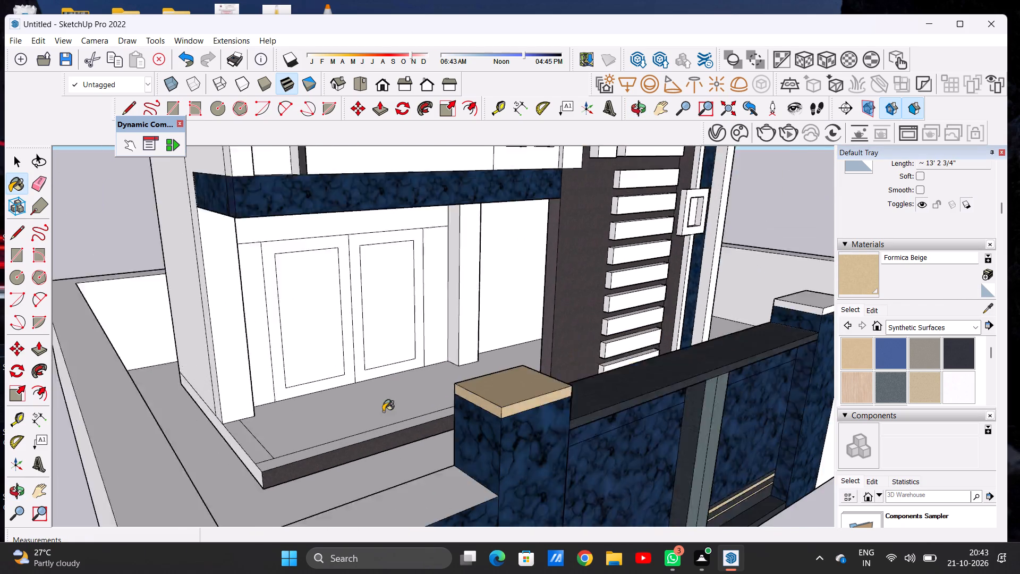
pyautogui.scroll(-4, 383, 411)
pyautogui.moveTo(385, 411); pyautogui.dragTo(542, 401, button='middle')
pyautogui.scroll(7, 558, 378)
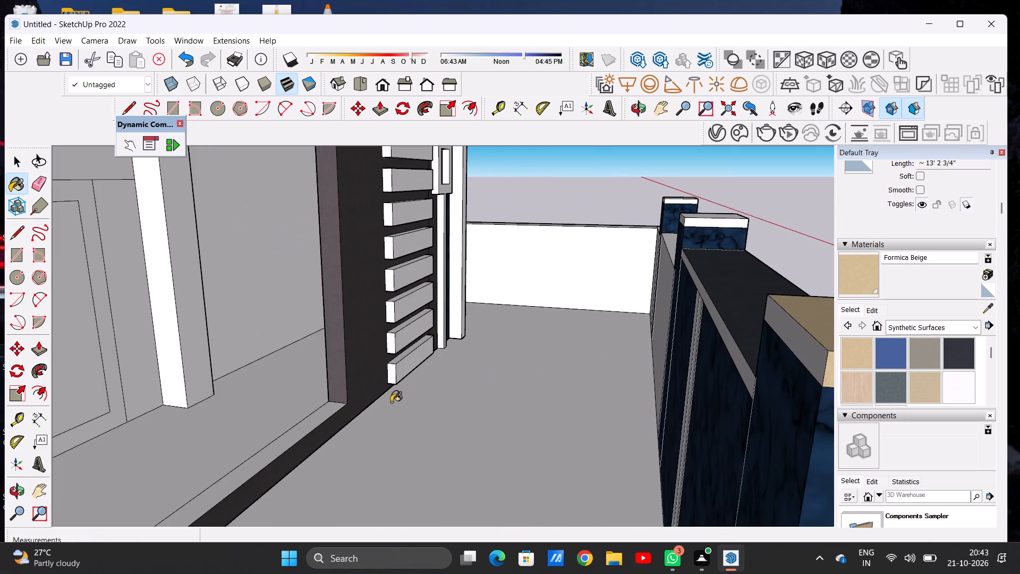
pyautogui.moveTo(390, 402); pyautogui.dragTo(417, 397, button='middle')
pyautogui.scroll(1, 417, 397)
pyautogui.scroll(-12, 248, 412)
pyautogui.moveTo(305, 415); pyautogui.dragTo(436, 396, button='middle')
pyautogui.scroll(7, 439, 390)
pyautogui.scroll(4, 529, 386)
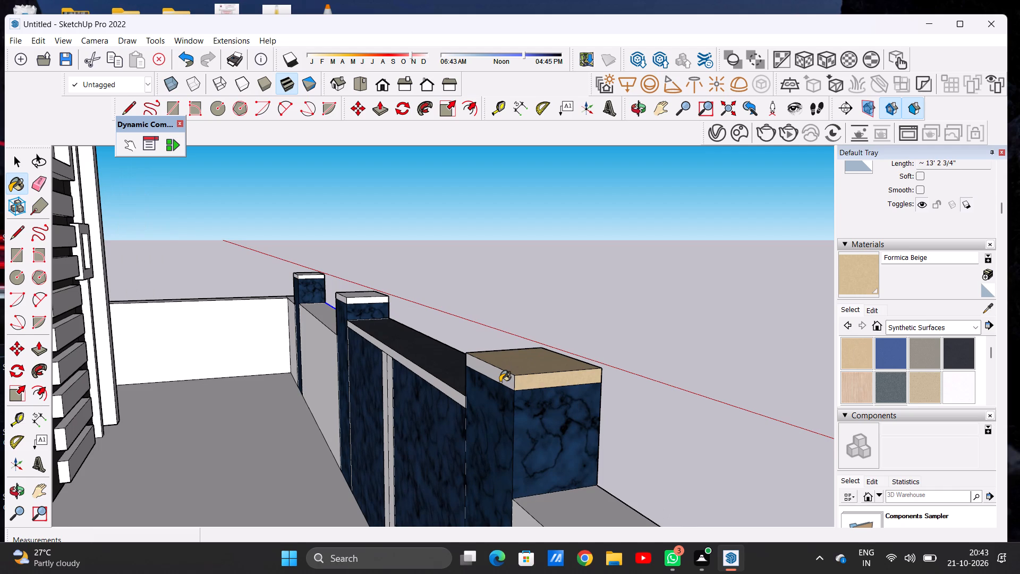
pyautogui.click(500, 382)
pyautogui.click(503, 377)
# Paint the front, gate-side and top faces of the right gate pillar's cap with Formica Beige.
pyautogui.scroll(-4, 413, 412)
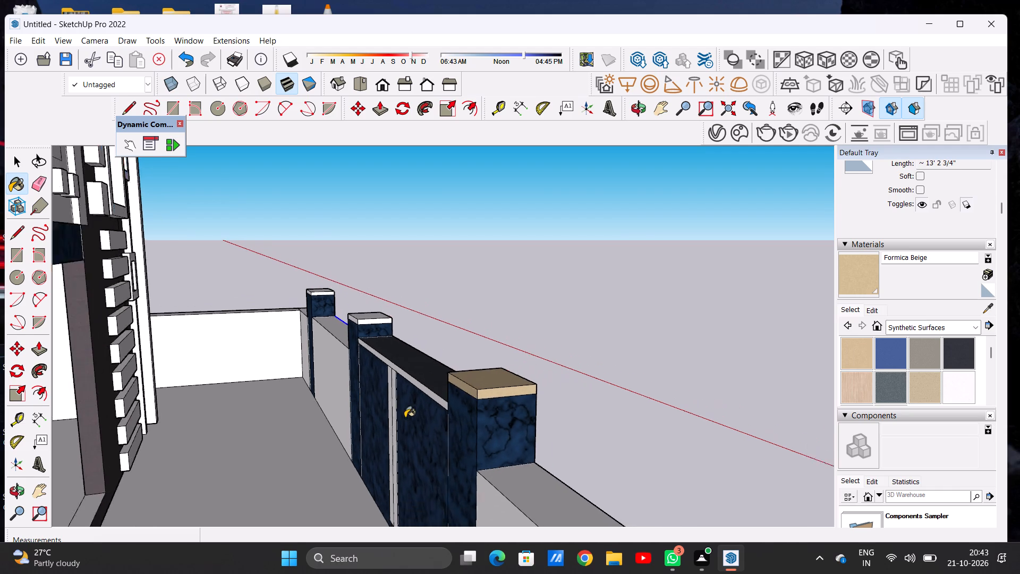
pyautogui.scroll(-9, 405, 418)
pyautogui.moveTo(287, 427); pyautogui.dragTo(0, 441, button='middle')
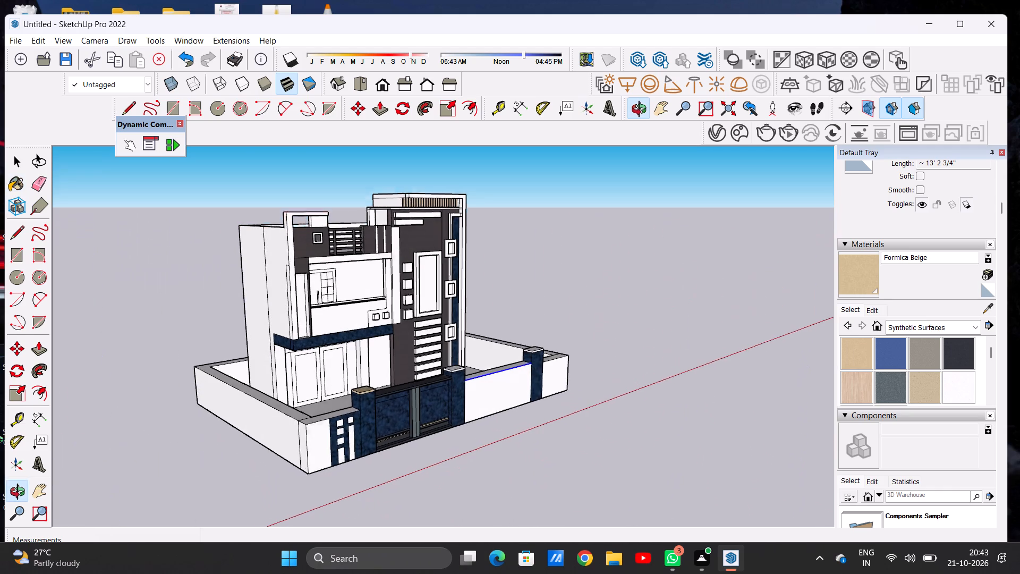
pyautogui.moveTo(0, 441); pyautogui.dragTo(0, 442, button='middle')
pyautogui.scroll(6, 491, 358)
pyautogui.scroll(15, 419, 380)
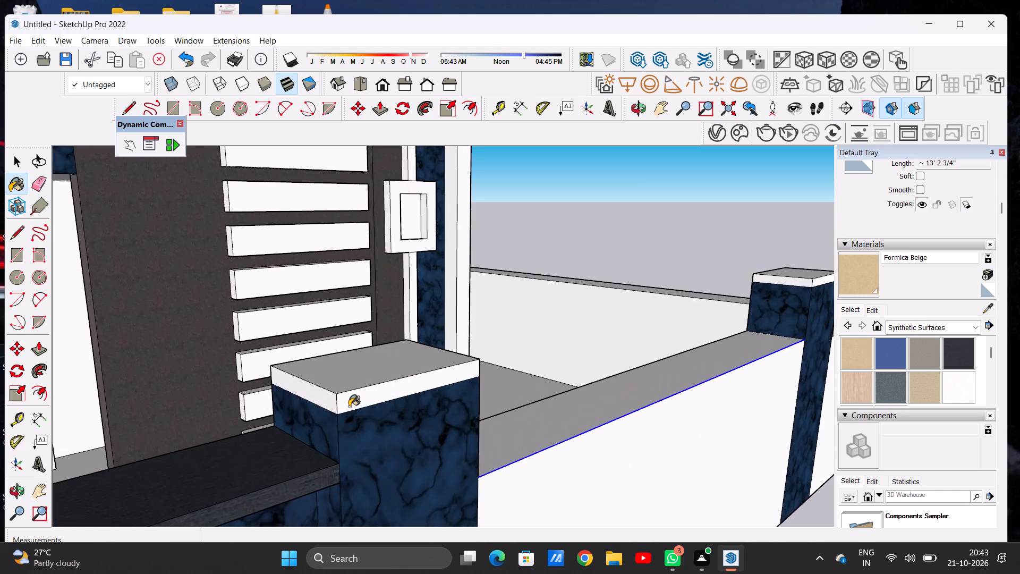
pyautogui.scroll(4, 349, 407)
pyautogui.click(344, 399)
pyautogui.click(308, 392)
pyautogui.click(341, 366)
# Paint the outer side and rear faces of the right gate pillar's cap with Formica Beige.
pyautogui.scroll(-5, 342, 395)
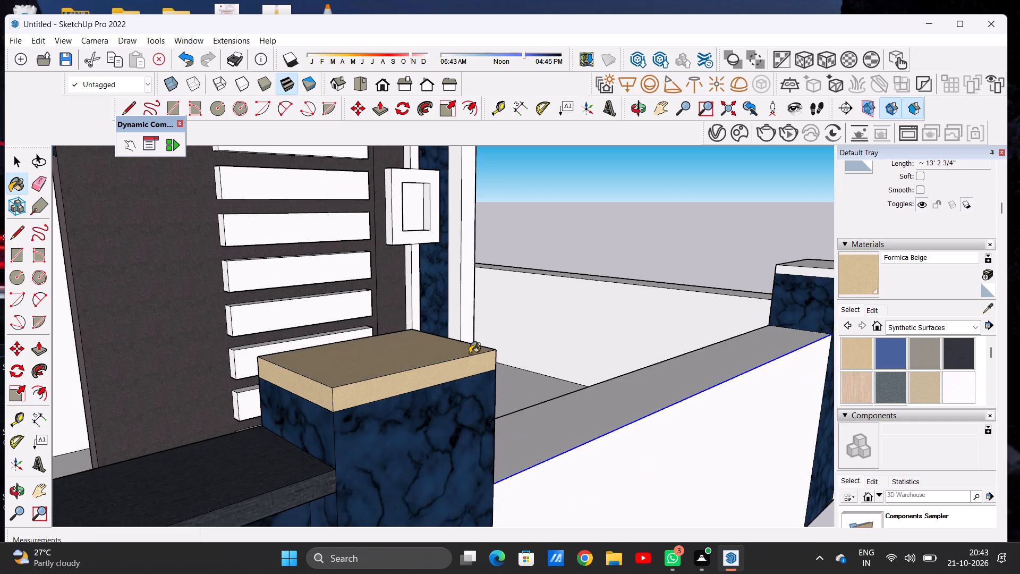
pyautogui.moveTo(470, 353); pyautogui.dragTo(115, 379, button='middle')
pyautogui.scroll(6, 440, 374)
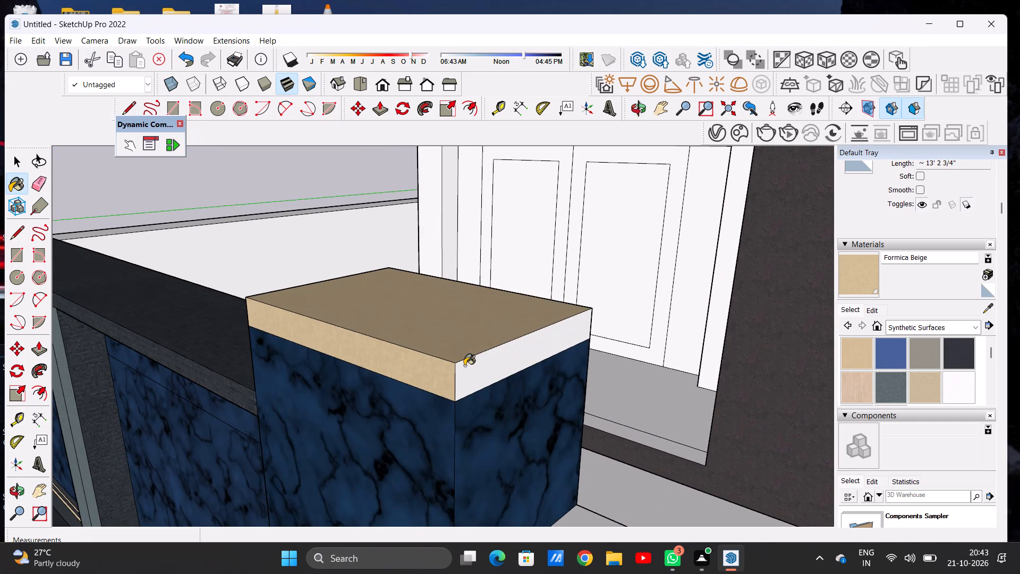
pyautogui.click(469, 364)
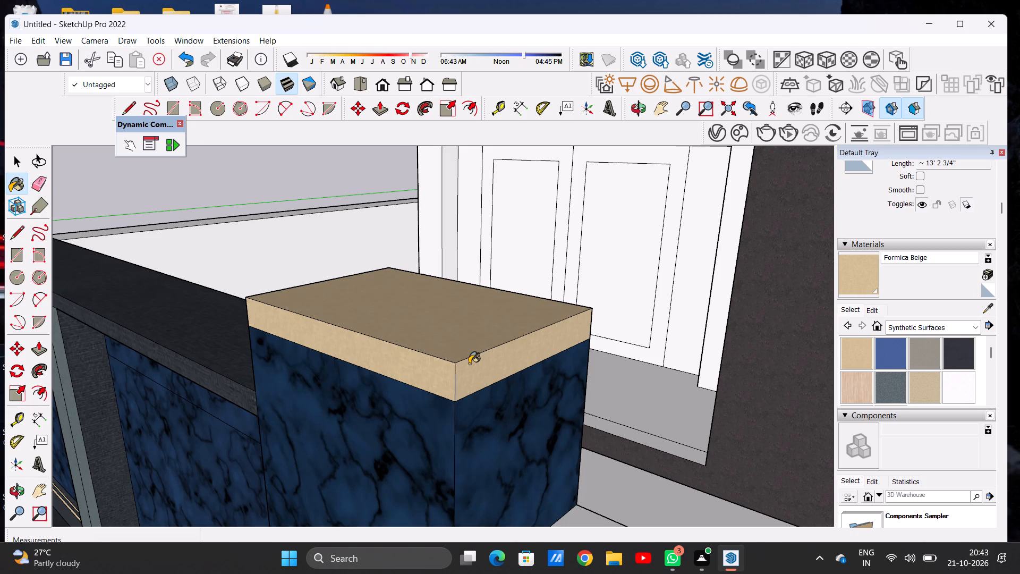
pyautogui.scroll(-18, 330, 323)
pyautogui.scroll(-7, 366, 386)
pyautogui.moveTo(369, 338); pyautogui.dragTo(147, 351, button='middle')
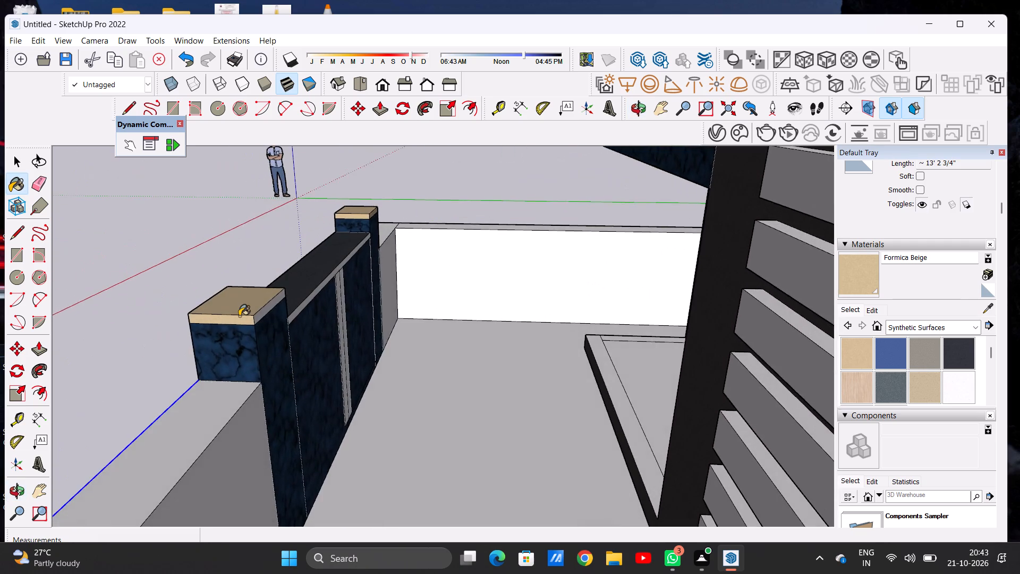
pyautogui.scroll(12, 239, 315)
pyautogui.scroll(8, 291, 322)
pyautogui.click(291, 322)
# Paint the front and top faces of the cap on the far-right boundary wall pillar with Formica Beige.
pyautogui.scroll(-2, 197, 398)
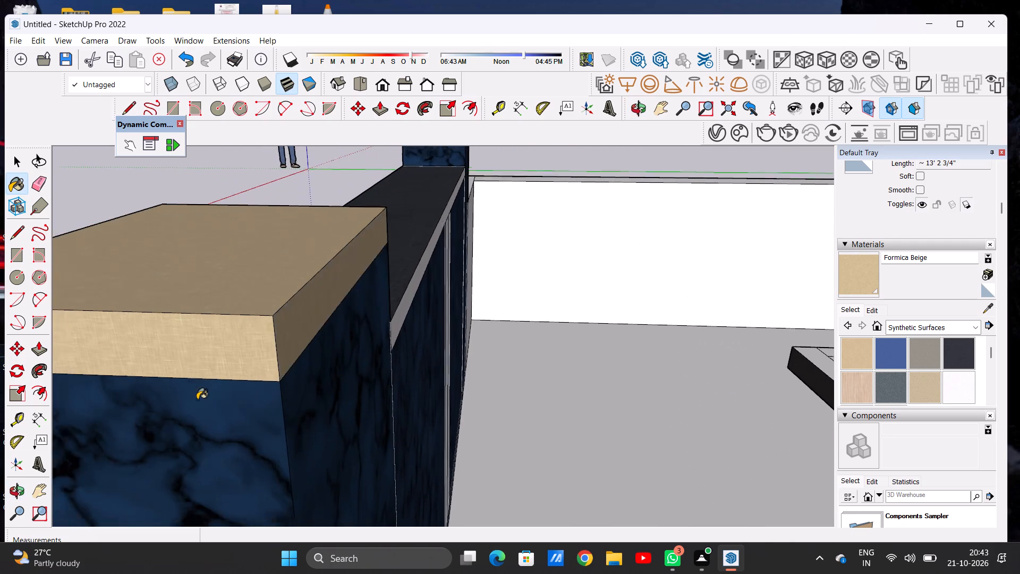
pyautogui.scroll(-17, 197, 400)
pyautogui.moveTo(185, 377); pyautogui.dragTo(562, 373, button='middle')
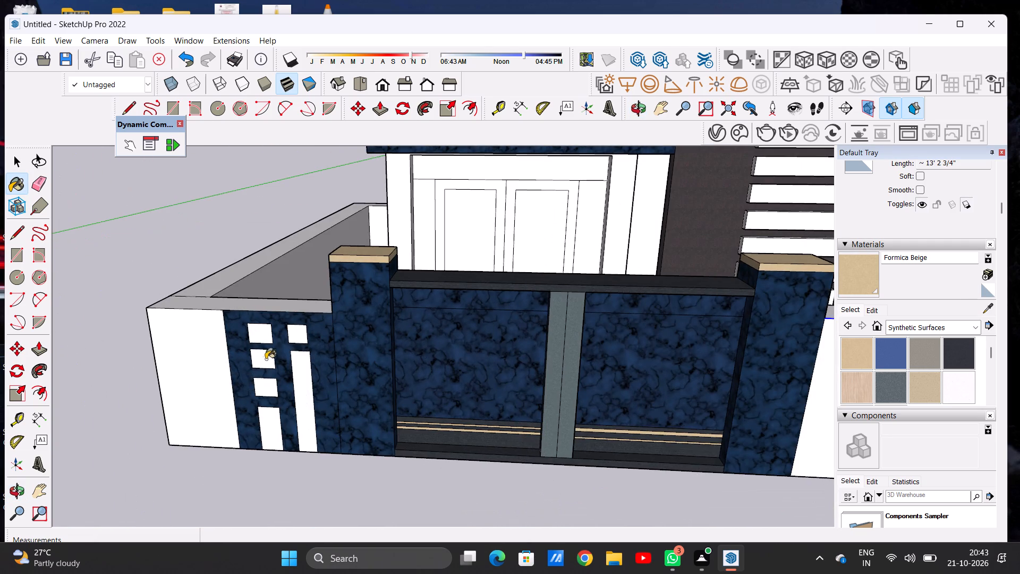
pyautogui.scroll(-17, 260, 364)
pyautogui.scroll(5, 460, 361)
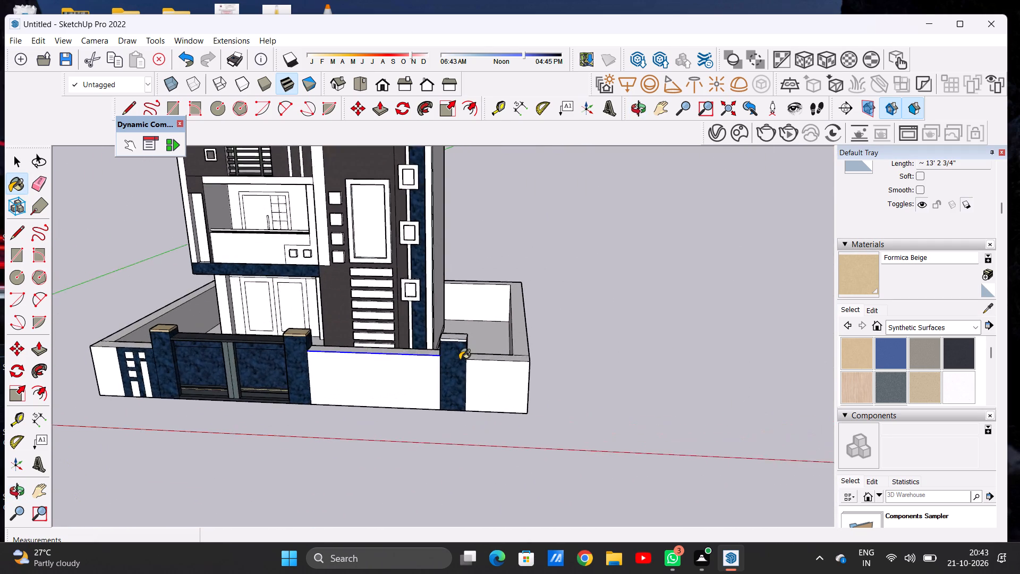
pyautogui.scroll(8, 453, 349)
pyautogui.scroll(14, 455, 344)
pyautogui.click(465, 310)
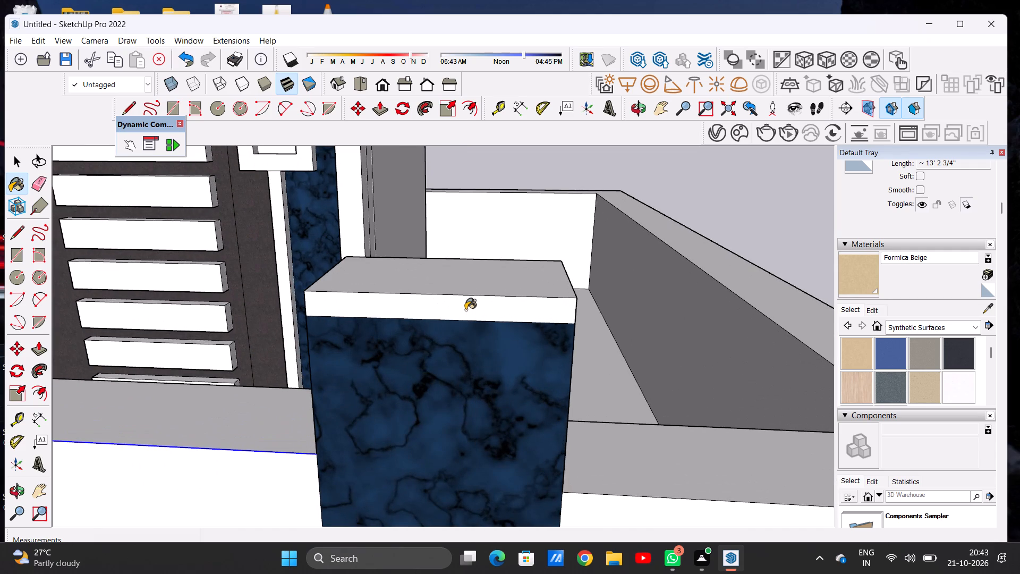
pyautogui.click(464, 293)
# Paint both side faces and the rear face of the far-right boundary wall pillar's cap with Formica Beige.
pyautogui.scroll(-3, 496, 328)
pyautogui.moveTo(553, 322); pyautogui.dragTo(316, 315, button='middle')
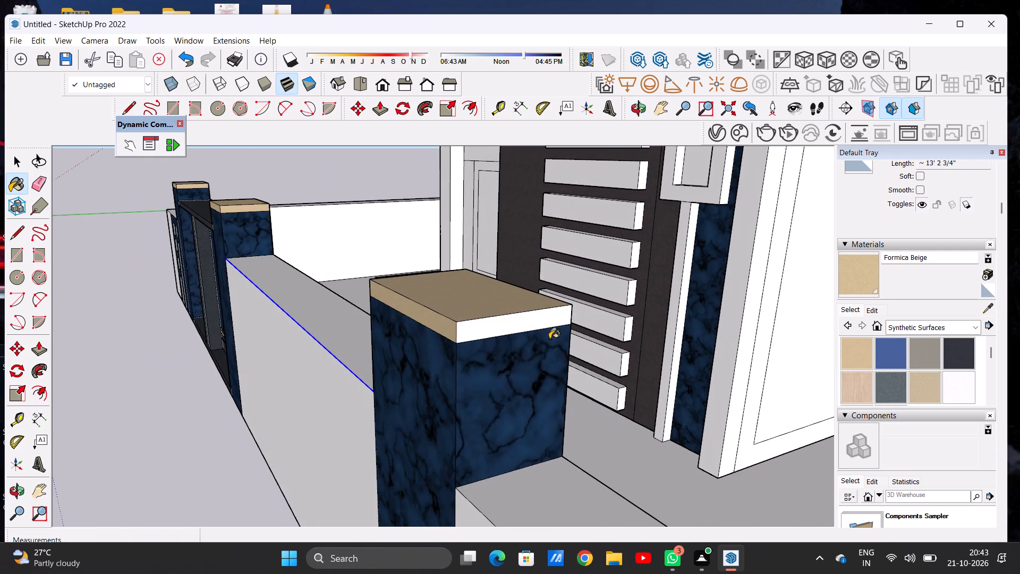
pyautogui.scroll(6, 549, 339)
pyautogui.scroll(8, 455, 326)
pyautogui.click(343, 320)
pyautogui.scroll(-5, 208, 361)
pyautogui.scroll(1, 206, 364)
pyautogui.scroll(-6, 206, 364)
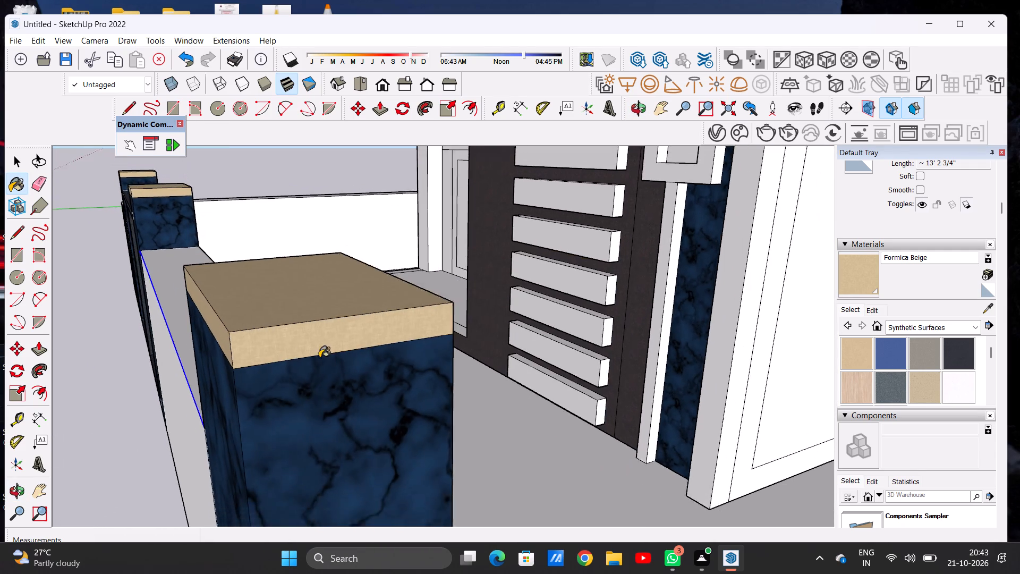
pyautogui.scroll(-1, 319, 358)
pyautogui.moveTo(279, 359); pyautogui.dragTo(58, 371, button='middle')
pyautogui.scroll(8, 367, 324)
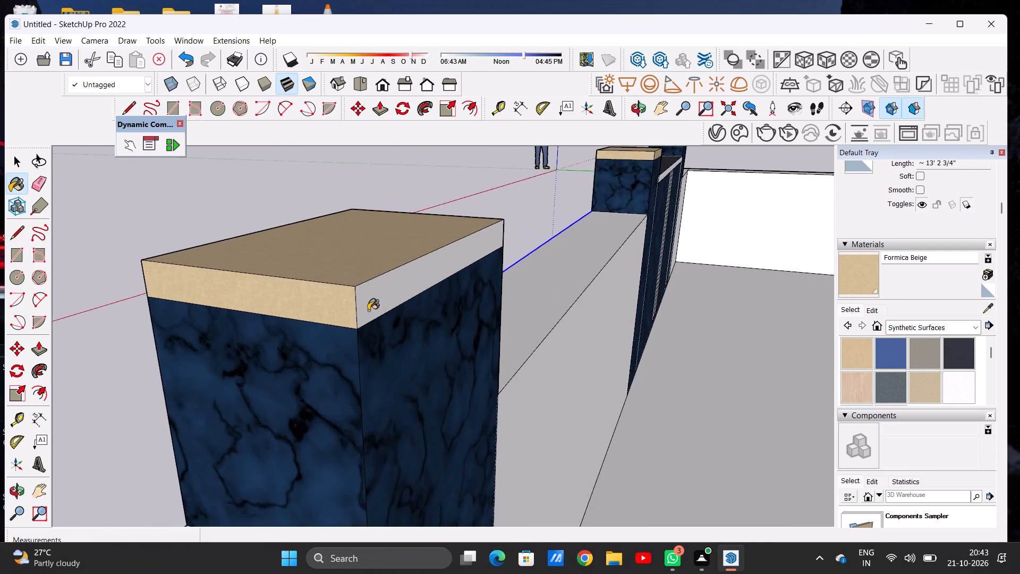
pyautogui.scroll(5, 368, 310)
pyautogui.click(361, 305)
pyautogui.scroll(-8, 355, 389)
pyautogui.moveTo(232, 384); pyautogui.dragTo(259, 386, button='middle')
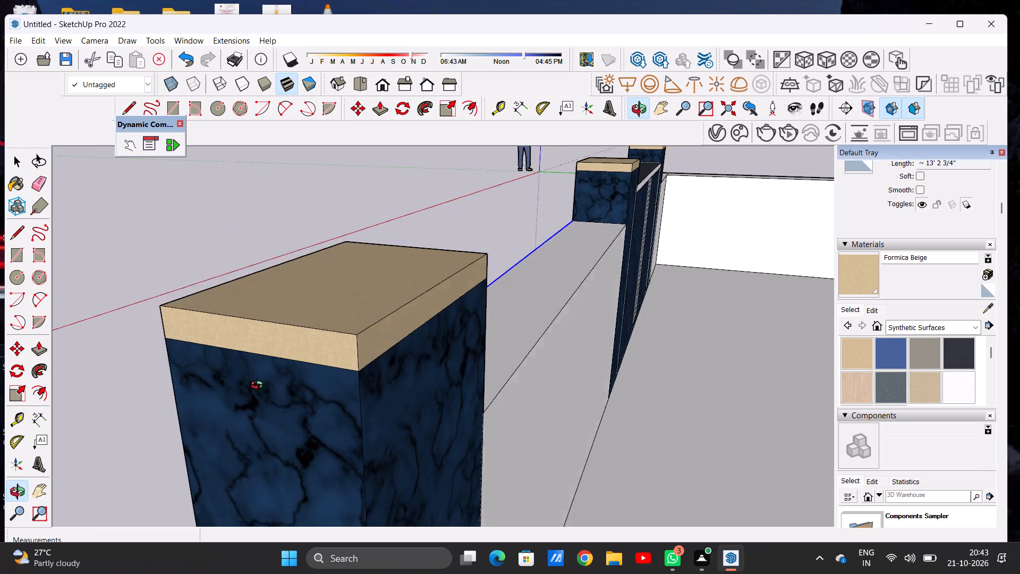
pyautogui.moveTo(259, 386); pyautogui.dragTo(539, 382, button='middle')
pyautogui.moveTo(326, 389); pyautogui.dragTo(663, 378, button='middle')
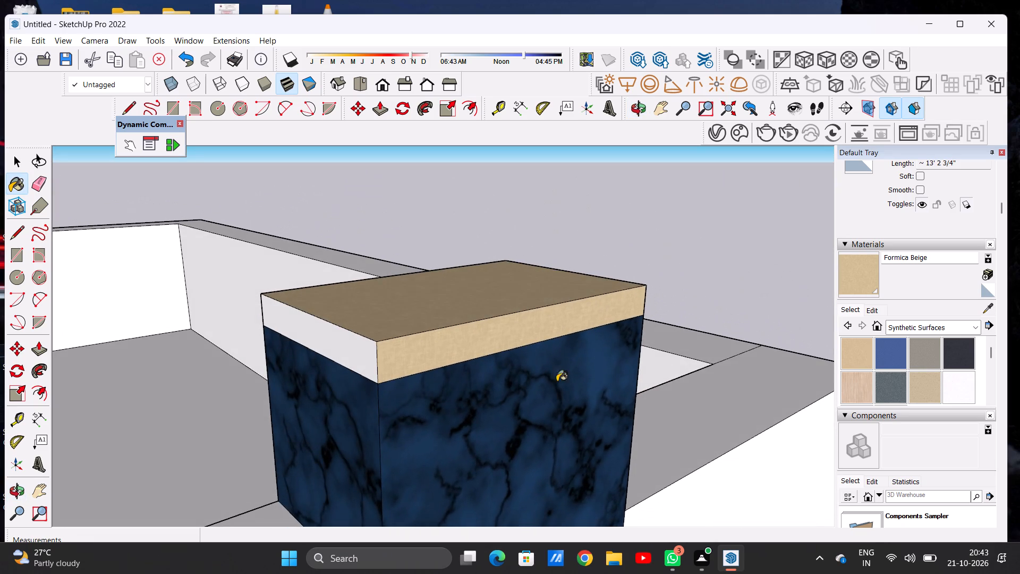
pyautogui.scroll(5, 381, 373)
pyautogui.click(342, 341)
pyautogui.scroll(-9, 344, 362)
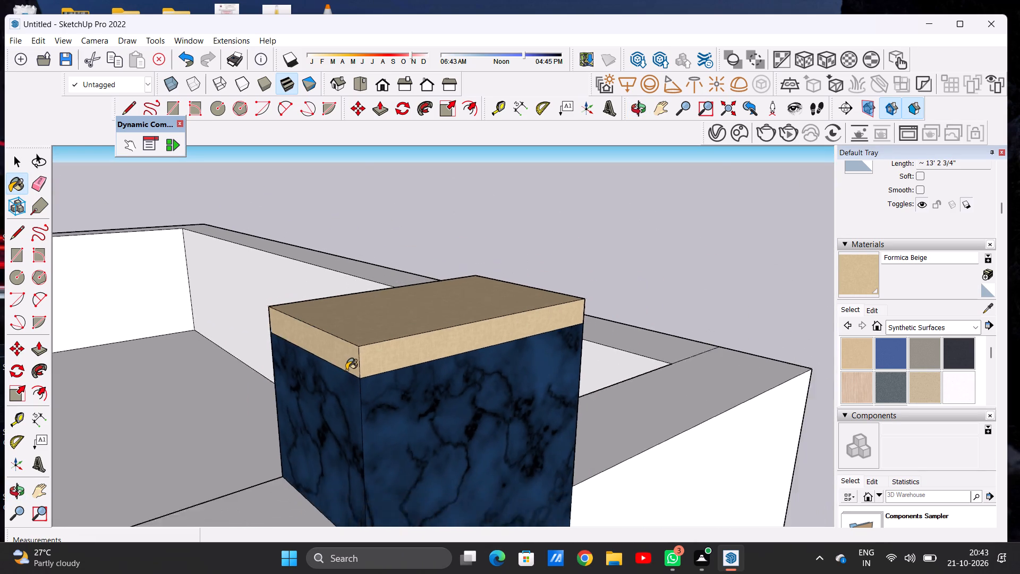
# Clear the boundary wall edge selection and examine the pillar caps and the whole facade from several angles.
pyautogui.scroll(-3, 346, 370)
pyautogui.scroll(-20, 358, 367)
pyautogui.scroll(-10, 358, 367)
pyautogui.moveTo(354, 427); pyautogui.dragTo(297, 427, button='middle')
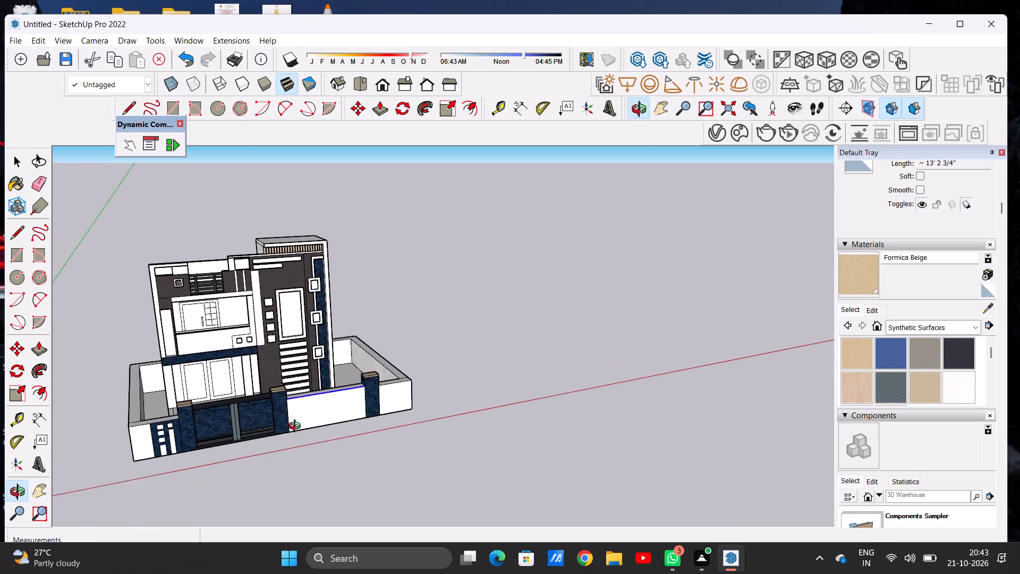
pyautogui.moveTo(297, 427); pyautogui.dragTo(292, 429, button='middle')
pyautogui.scroll(13, 334, 398)
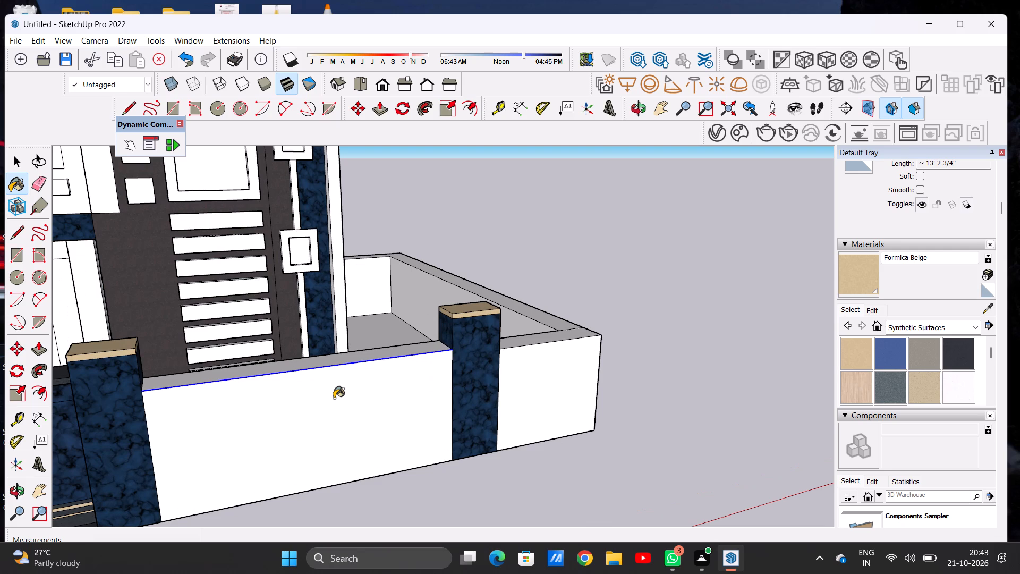
pyautogui.press('space')
pyautogui.click(555, 478)
pyautogui.scroll(-12, 403, 426)
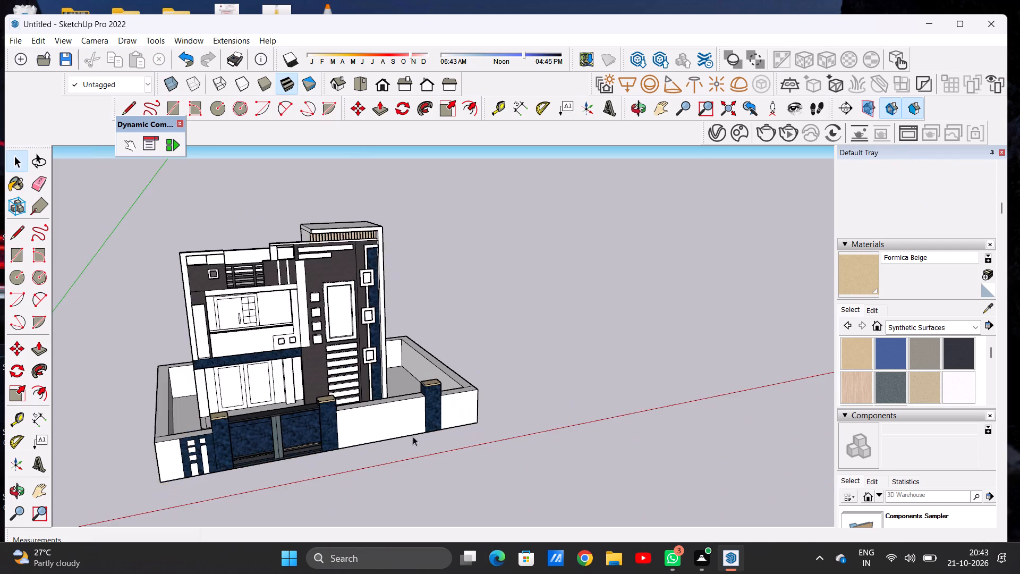
pyautogui.moveTo(403, 448); pyautogui.dragTo(326, 463, button='middle')
pyautogui.scroll(1, 237, 386)
pyautogui.scroll(-1, 236, 385)
pyautogui.scroll(4, 236, 385)
pyautogui.moveTo(365, 364); pyautogui.dragTo(279, 369, button='middle')
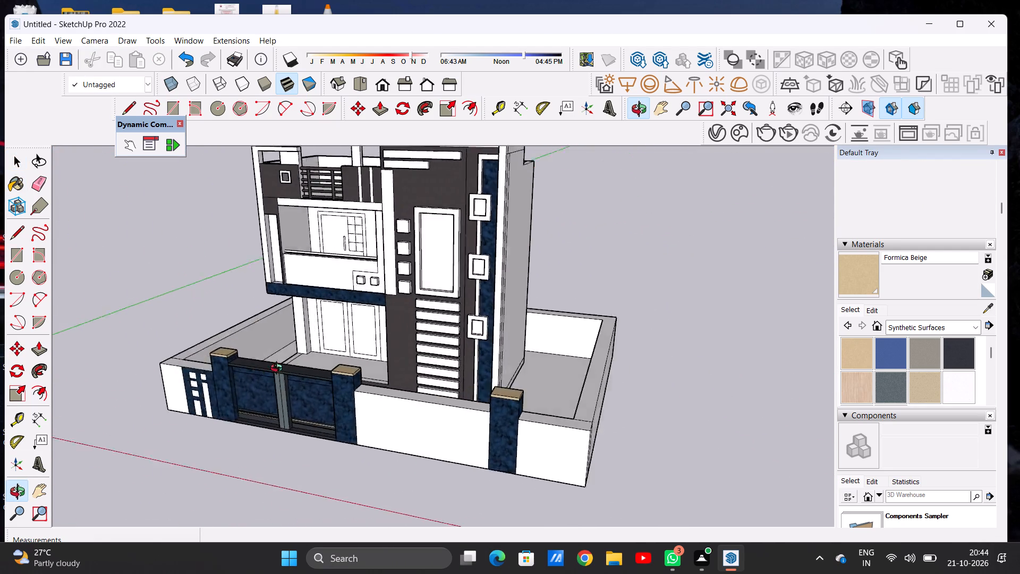
pyautogui.moveTo(279, 369); pyautogui.dragTo(680, 385, button='middle')
# Paint the rear faces of the gate's central post and top rail with Formica Laminate Dark from Synthetic Surfaces.
pyautogui.scroll(5, 547, 407)
pyautogui.moveTo(396, 416); pyautogui.dragTo(496, 406, button='middle')
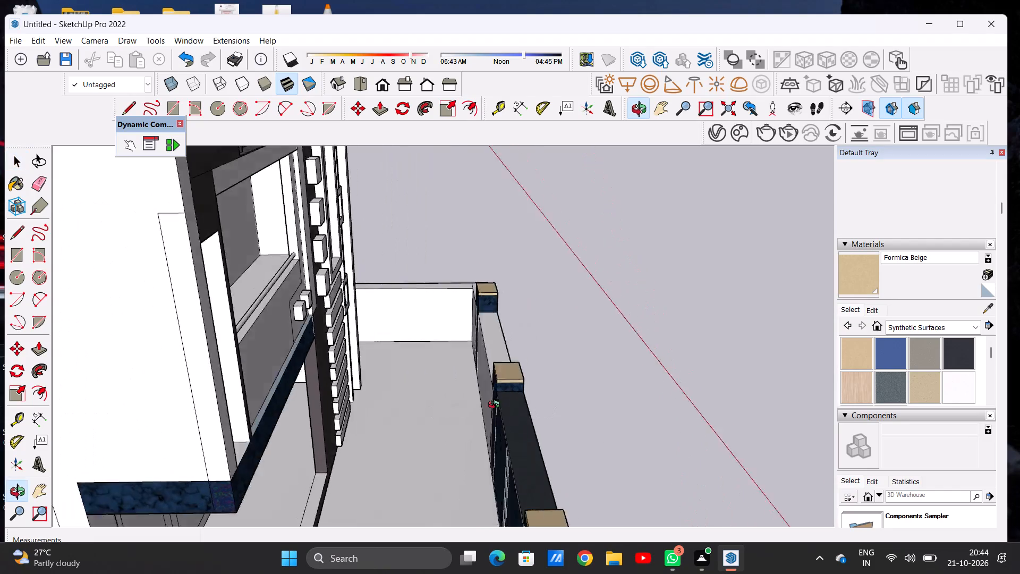
pyautogui.moveTo(496, 406); pyautogui.dragTo(542, 403, button='middle')
pyautogui.scroll(-13, 420, 386)
pyautogui.scroll(6, 456, 411)
pyautogui.scroll(2, 510, 423)
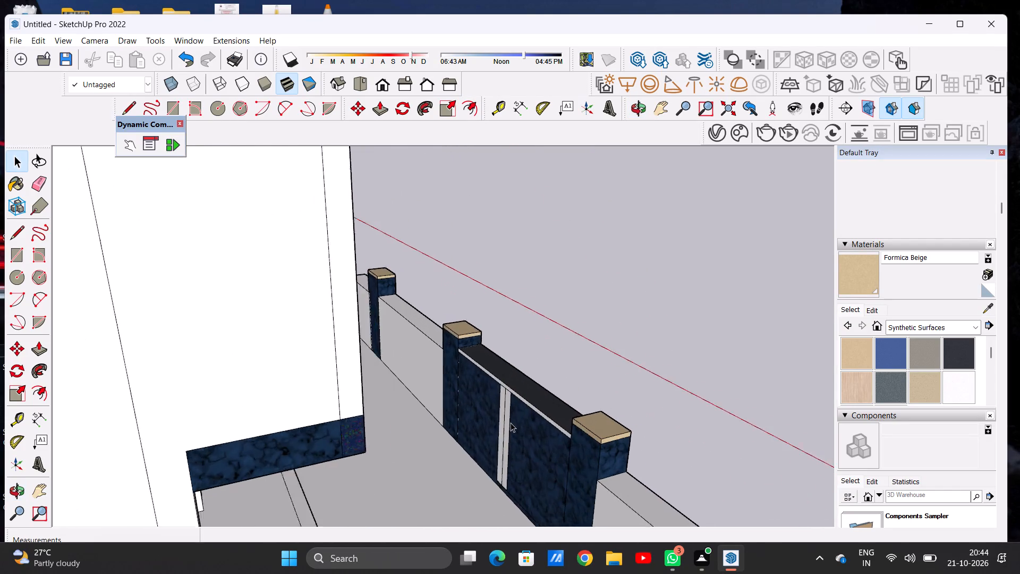
pyautogui.scroll(7, 511, 423)
pyautogui.click(883, 387)
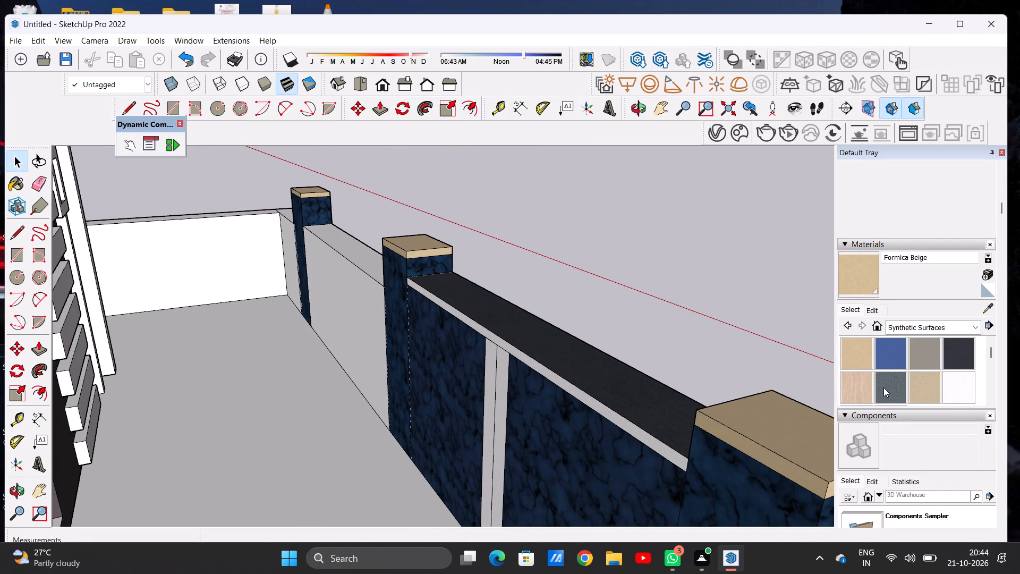
pyautogui.scroll(4, 489, 402)
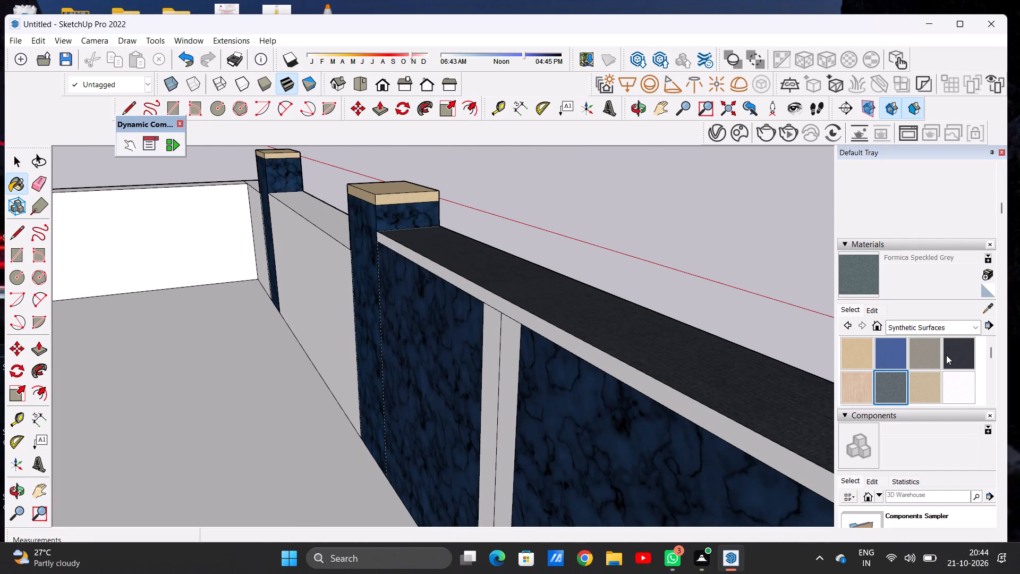
pyautogui.click(951, 351)
pyautogui.scroll(7, 469, 369)
pyautogui.click(512, 328)
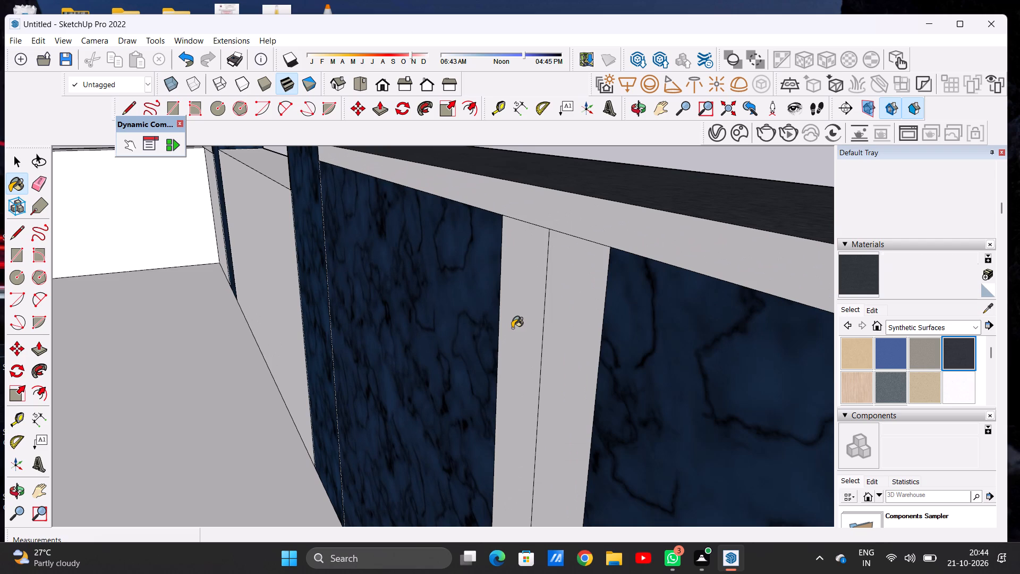
pyautogui.click(547, 328)
pyautogui.scroll(-8, 488, 356)
pyautogui.scroll(7, 562, 307)
pyautogui.click(562, 307)
pyautogui.scroll(-18, 440, 383)
# Examine the whole facade, the painted gate and the patterned wall panel beside it from several angles.
pyautogui.press('space')
pyautogui.scroll(-7, 440, 383)
pyautogui.moveTo(509, 387); pyautogui.dragTo(448, 387, button='middle')
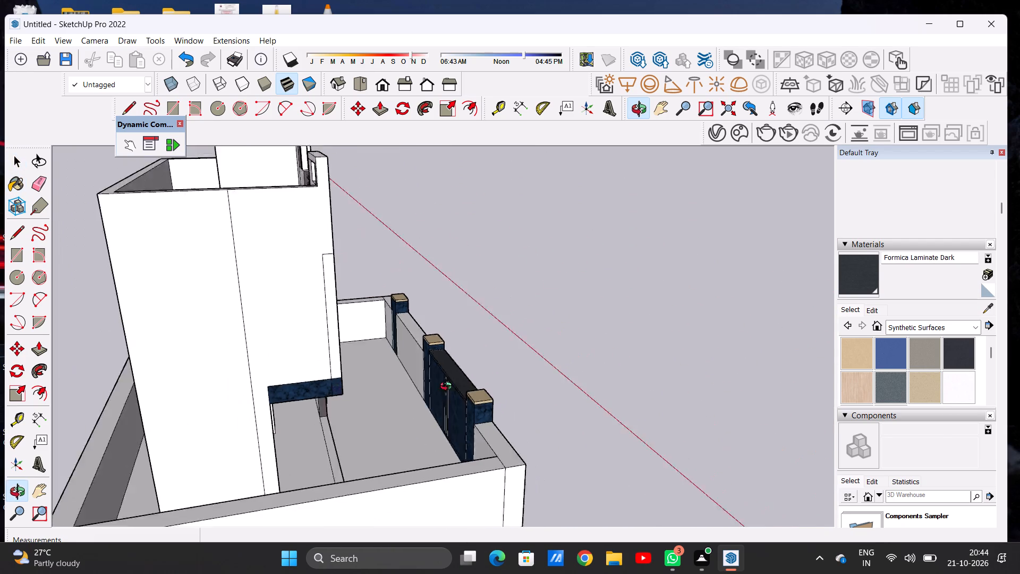
pyautogui.moveTo(448, 387); pyautogui.dragTo(112, 362, button='middle')
pyautogui.scroll(-4, 214, 411)
pyautogui.moveTo(415, 417); pyautogui.dragTo(315, 404, button='middle')
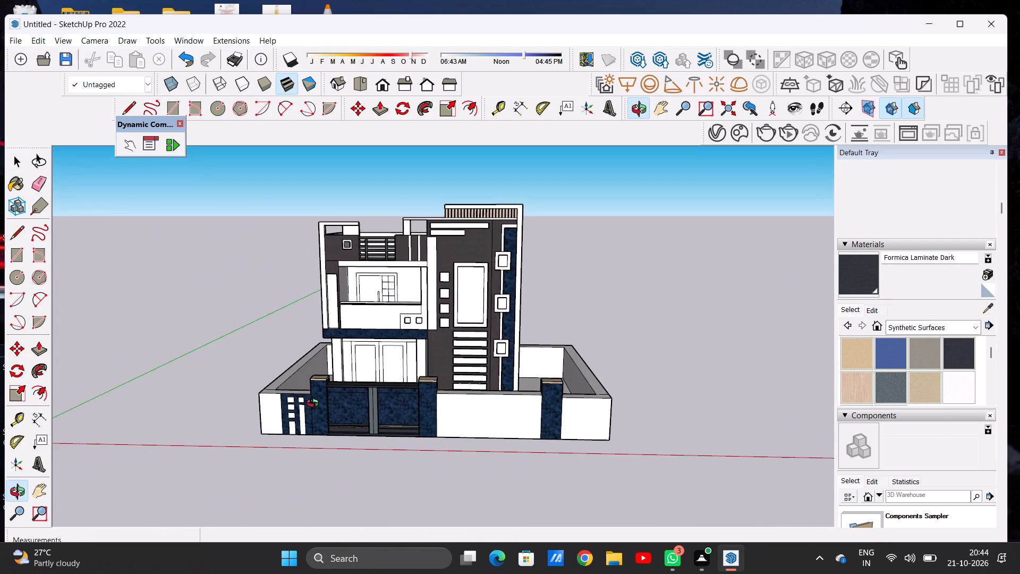
pyautogui.moveTo(315, 404); pyautogui.dragTo(319, 403, button='middle')
pyautogui.scroll(2, 283, 411)
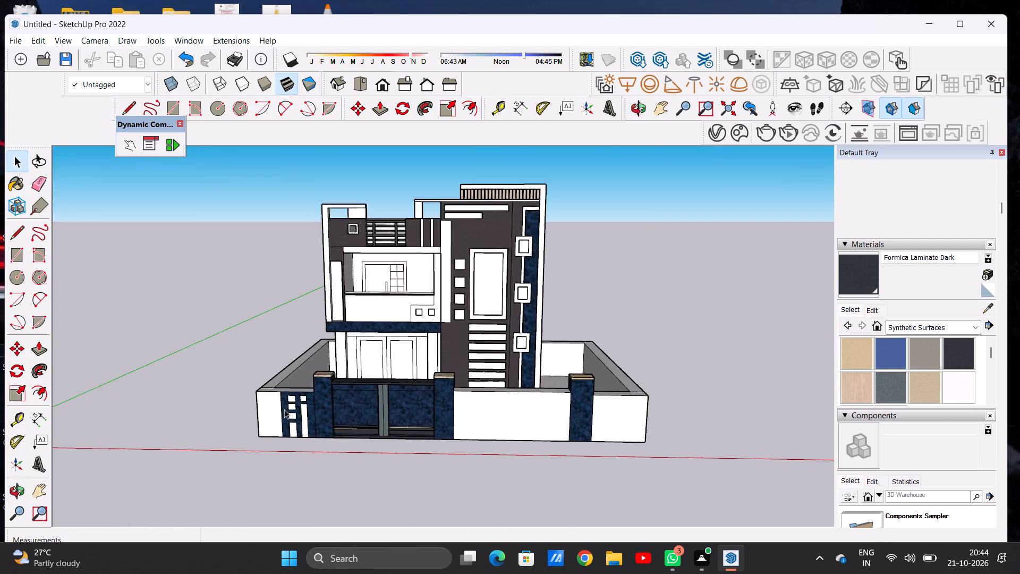
pyautogui.scroll(6, 284, 409)
pyautogui.scroll(-1, 295, 398)
pyautogui.scroll(11, 295, 398)
pyautogui.scroll(-6, 338, 388)
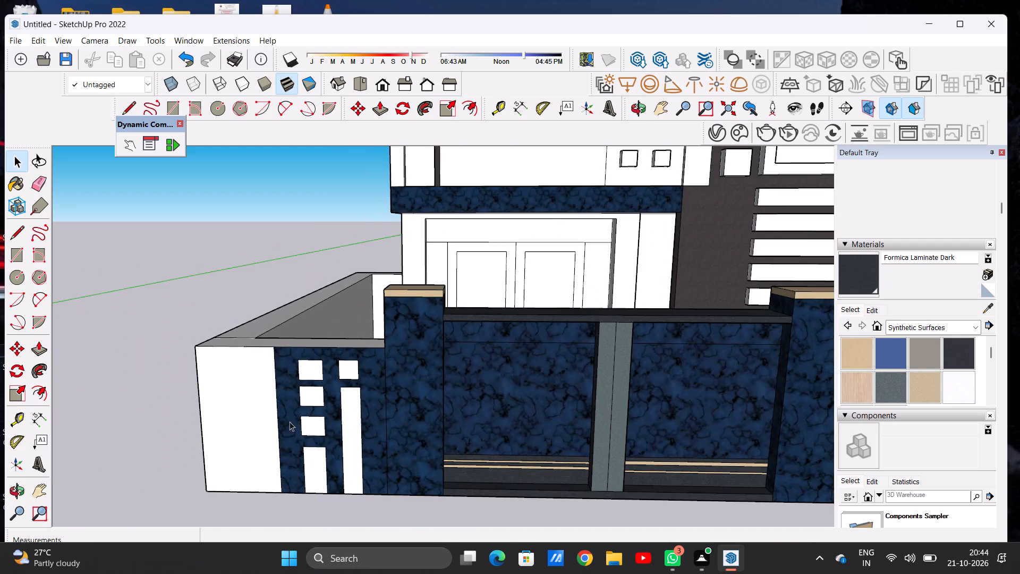
pyautogui.moveTo(327, 433); pyautogui.dragTo(477, 435, button='middle')
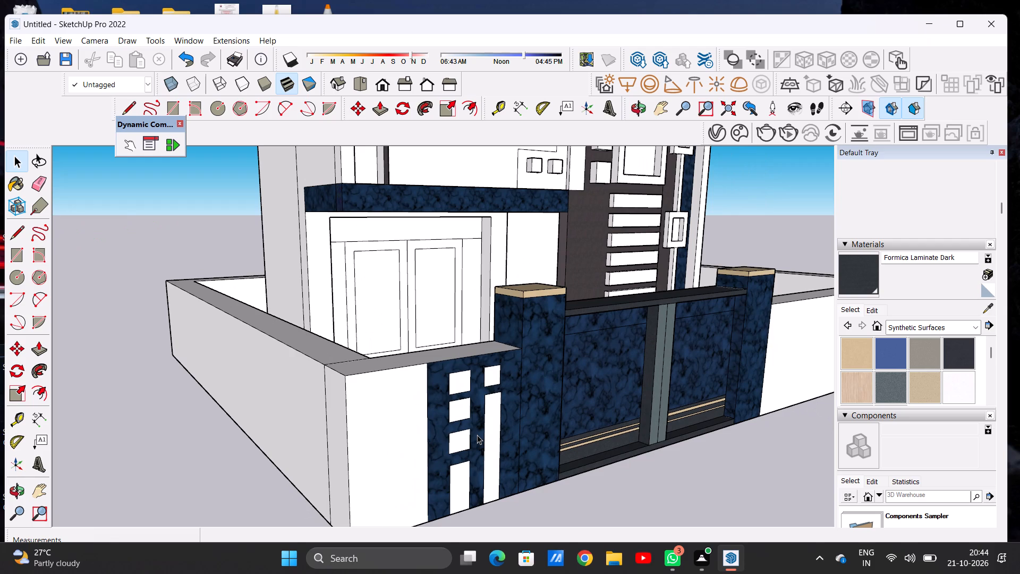
# Extrude the lowest white rectangle of the patterned boundary wall panel beside the gate outward about 4 3/8".
pyautogui.scroll(-20, 377, 421)
pyautogui.scroll(12, 430, 429)
pyautogui.scroll(-1, 403, 443)
pyautogui.scroll(1, 403, 443)
pyautogui.press('p')
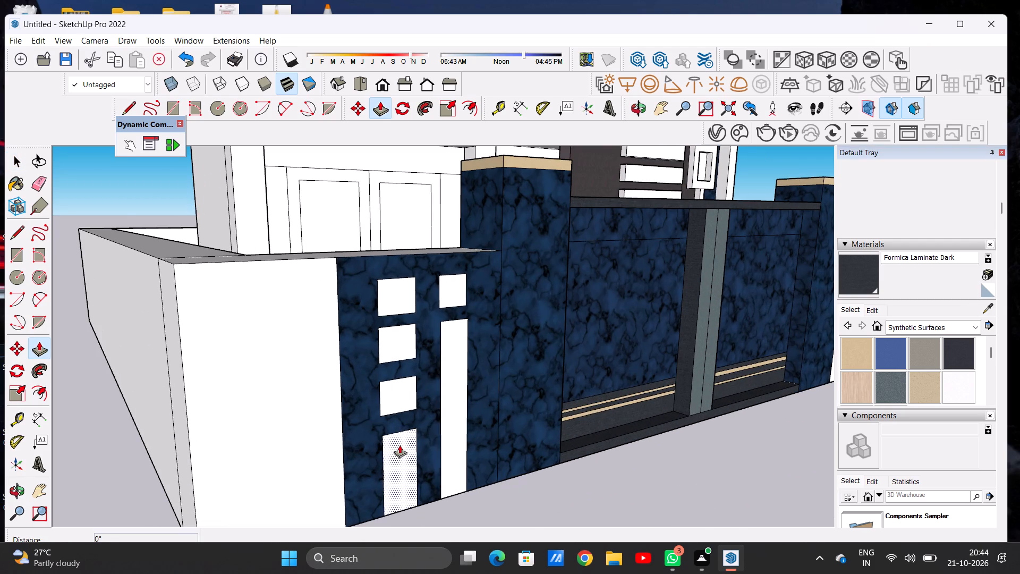
pyautogui.moveTo(390, 455); pyautogui.dragTo(422, 467, button='middle')
pyautogui.scroll(5, 422, 467)
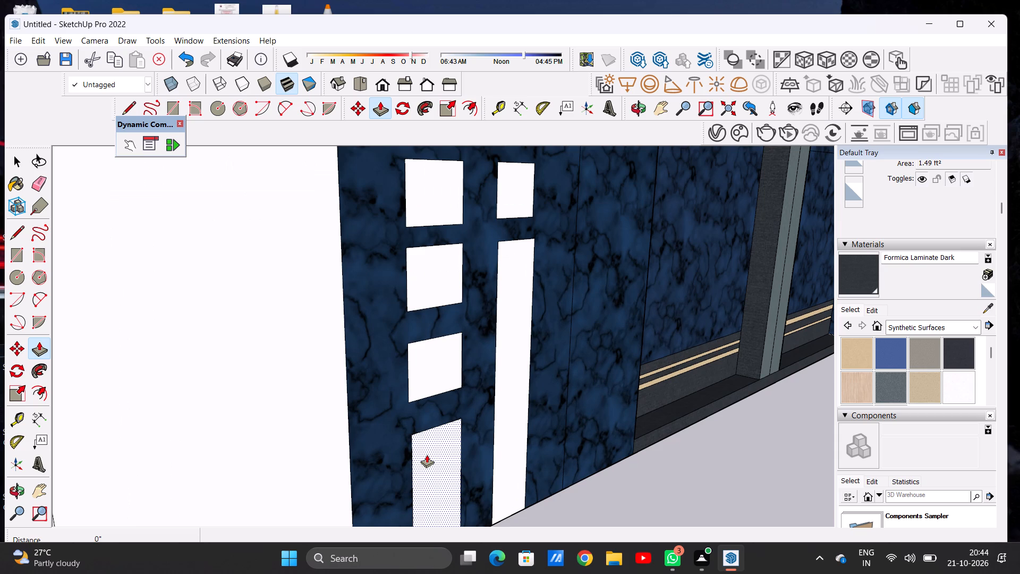
pyautogui.click(427, 454)
pyautogui.click(449, 458)
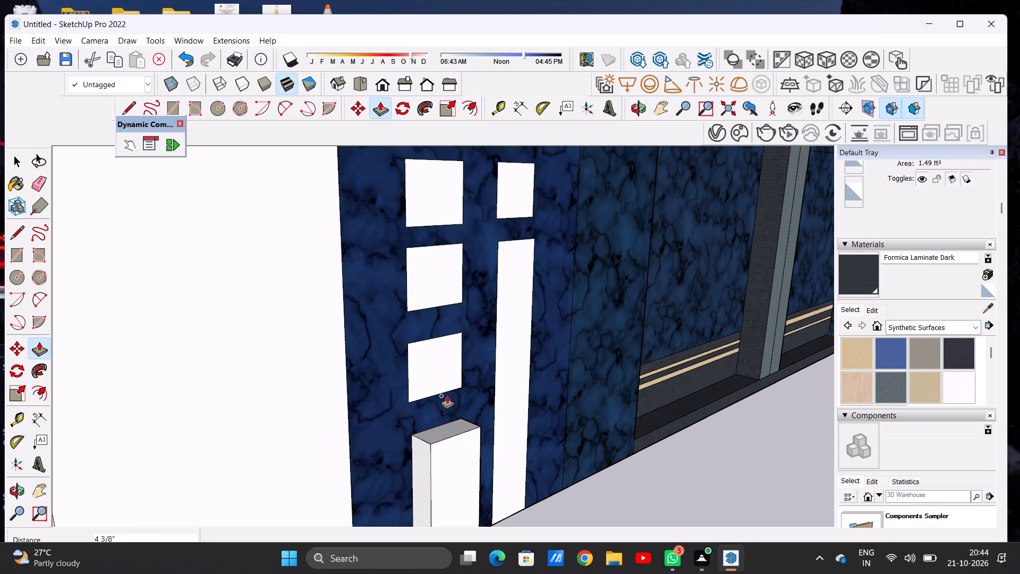
# Extrude the three white squares above that block outward to the same 4 3/8" depth.
pyautogui.click(432, 375)
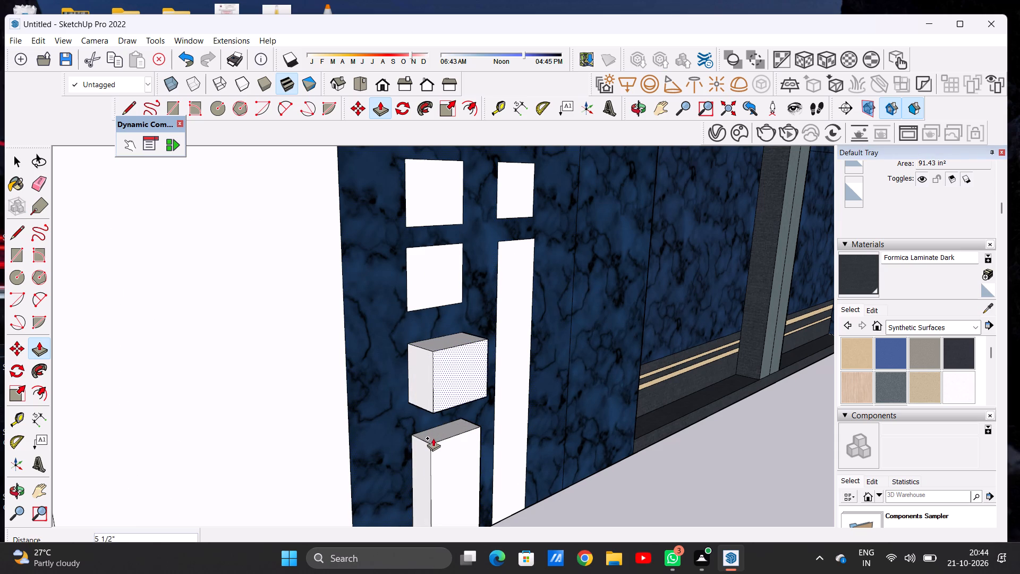
pyautogui.click(432, 440)
pyautogui.click(421, 269)
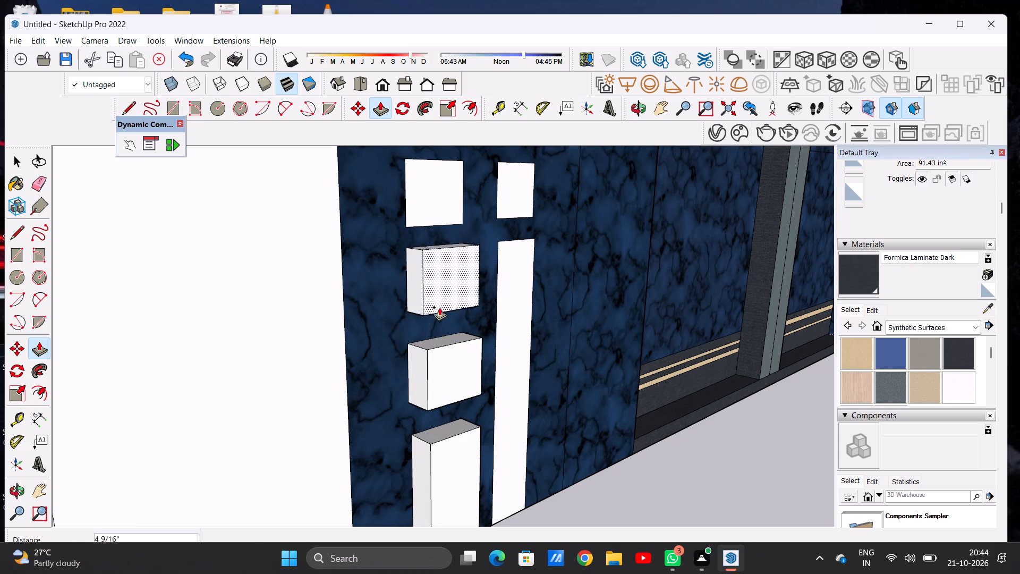
pyautogui.click(430, 351)
pyautogui.scroll(-8, 430, 351)
pyautogui.scroll(1, 430, 351)
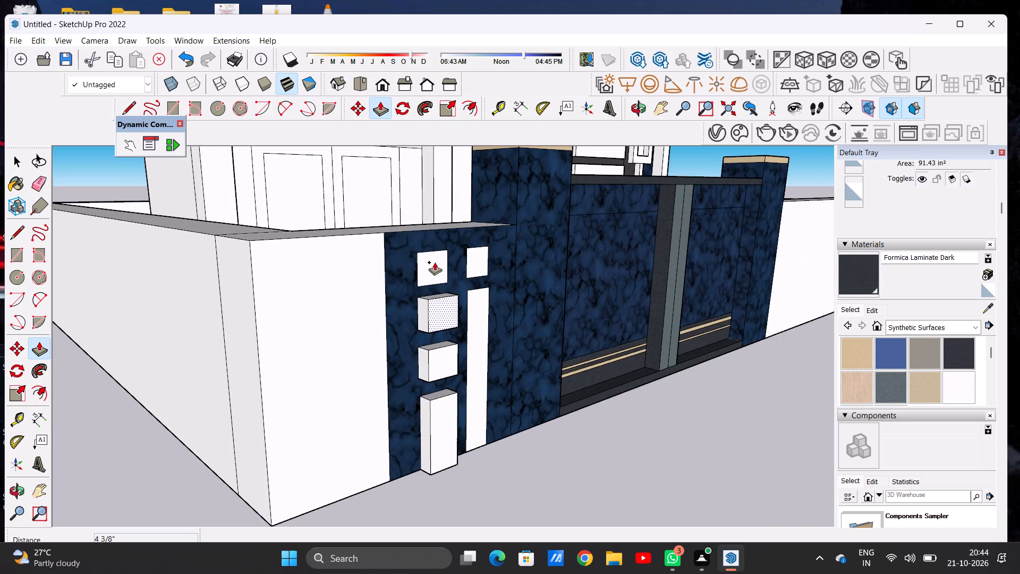
pyautogui.scroll(4, 433, 262)
pyautogui.click(433, 262)
pyautogui.click(428, 322)
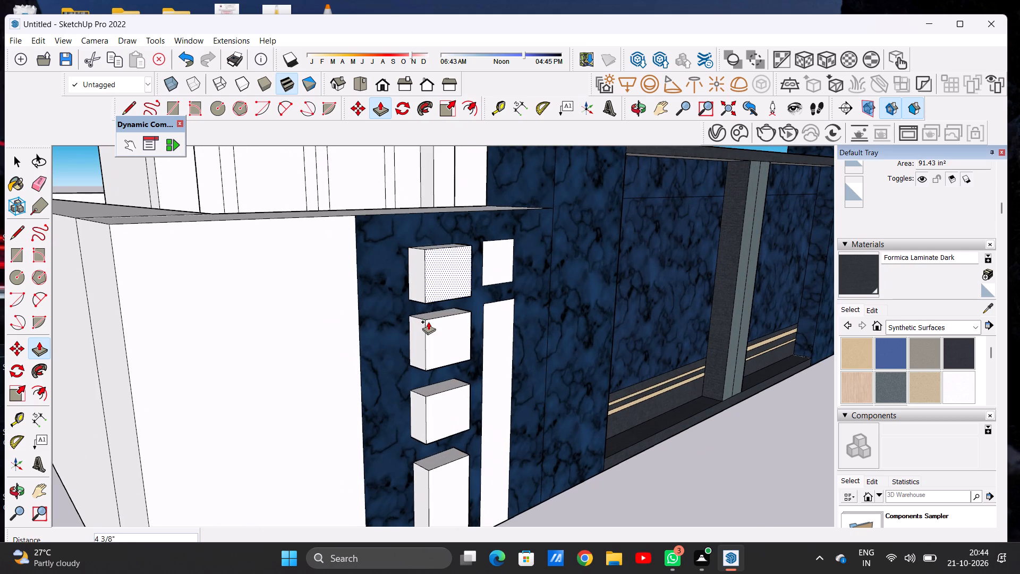
# Extrude the small square and the tall strip of the panel's other column outward to the same 4 3/8" depth.
pyautogui.scroll(-6, 411, 331)
pyautogui.scroll(11, 448, 296)
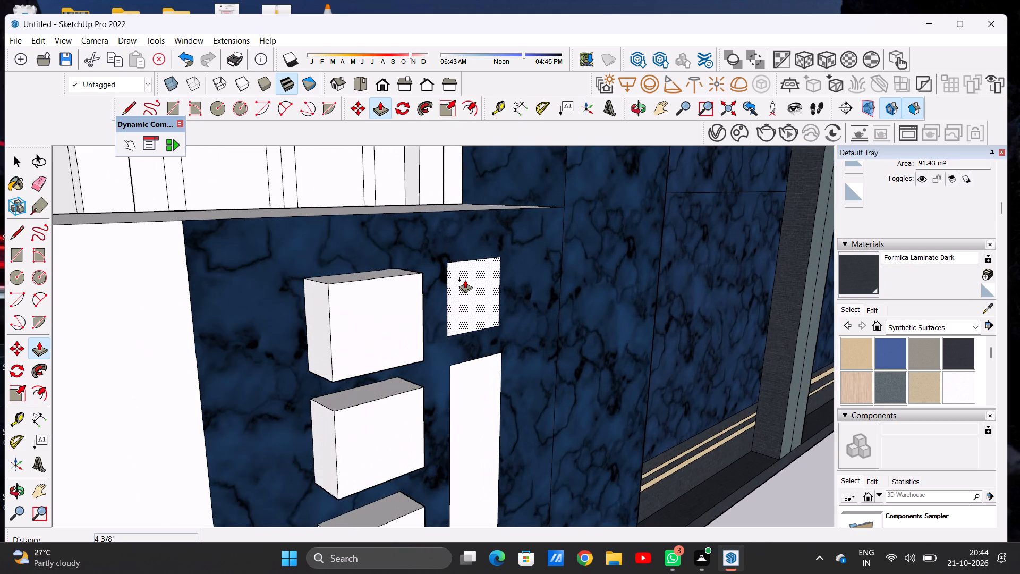
pyautogui.click(465, 280)
pyautogui.click(420, 369)
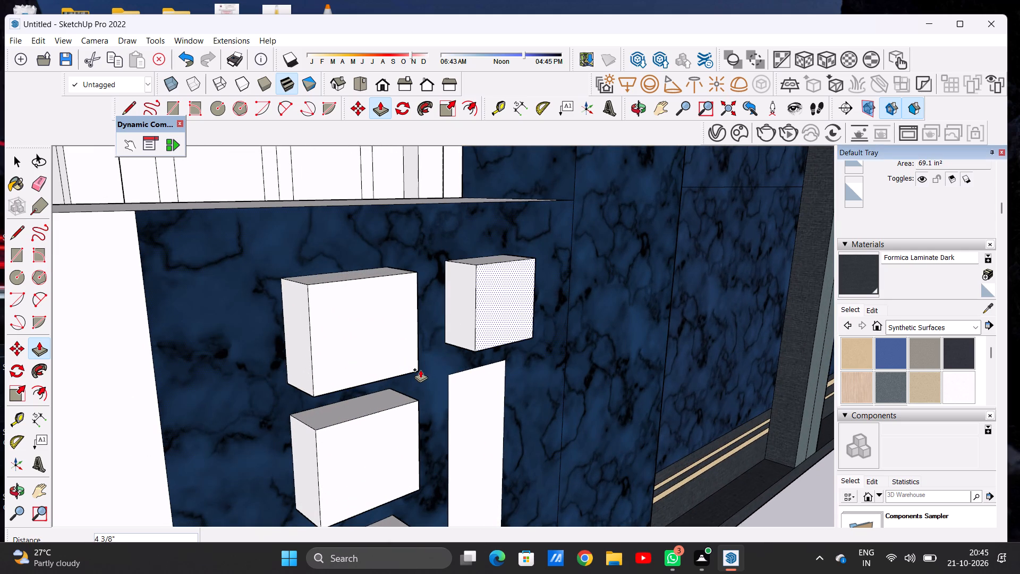
pyautogui.click(475, 381)
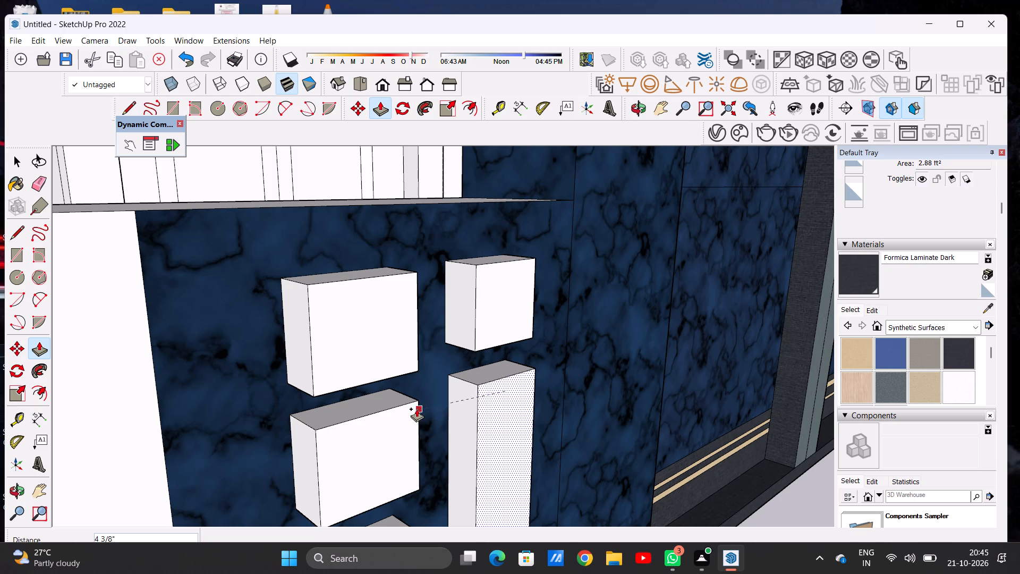
pyautogui.click(416, 407)
pyautogui.press('space')
# Examine the patterned wall panel, the front boundary wall and the first-floor balcony area of the facade.
pyautogui.scroll(-15, 368, 377)
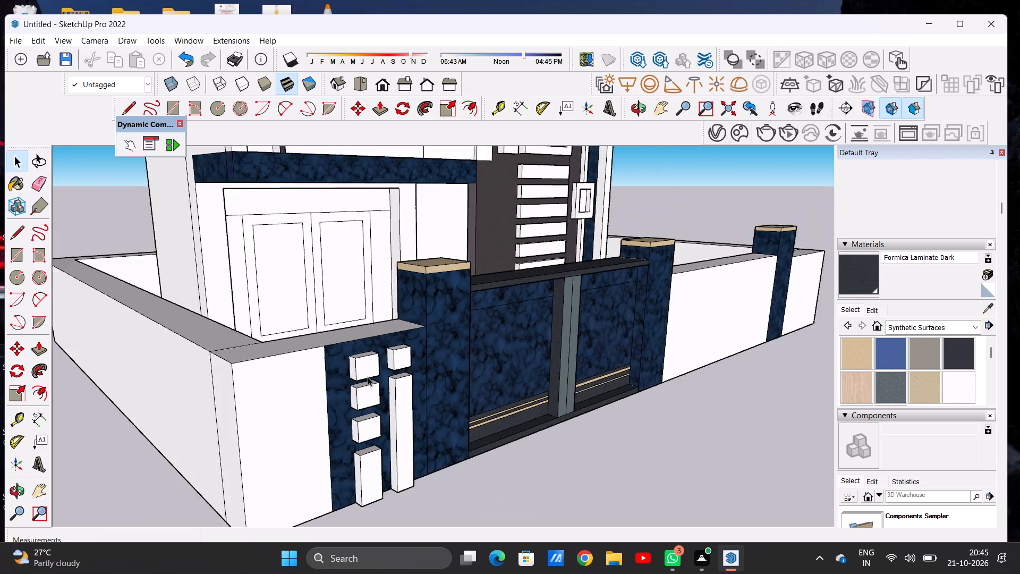
pyautogui.scroll(-8, 368, 377)
pyautogui.scroll(1, 371, 394)
pyautogui.scroll(-1, 371, 394)
pyautogui.moveTo(407, 418); pyautogui.dragTo(262, 412, button='middle')
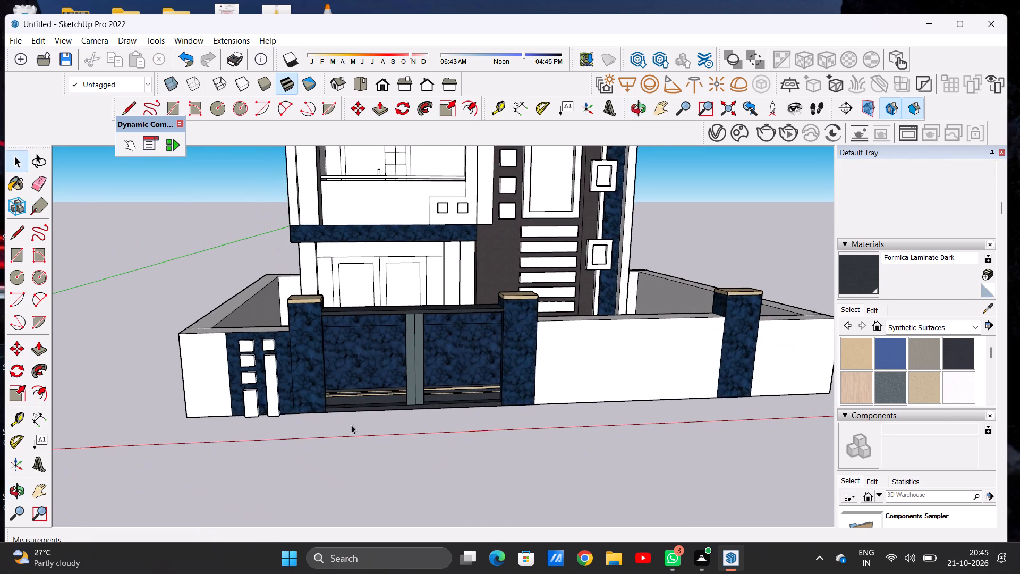
pyautogui.scroll(-6, 380, 425)
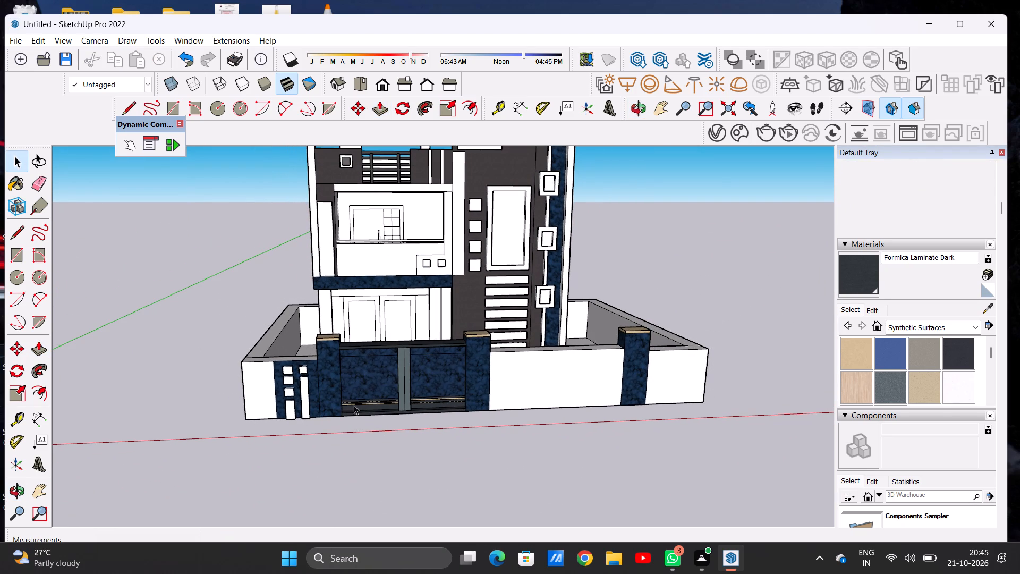
pyautogui.scroll(1, 513, 383)
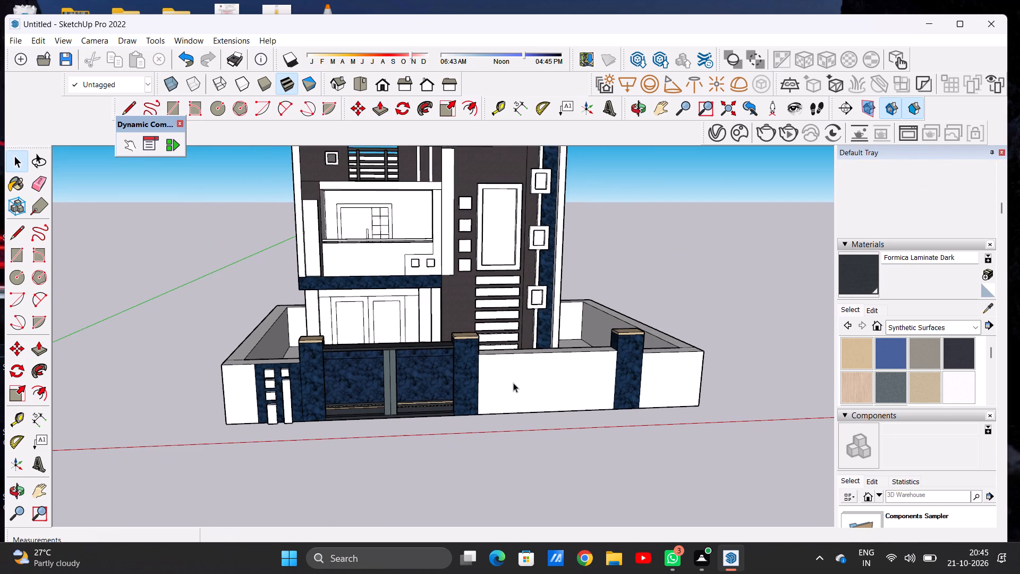
pyautogui.scroll(-10, 407, 386)
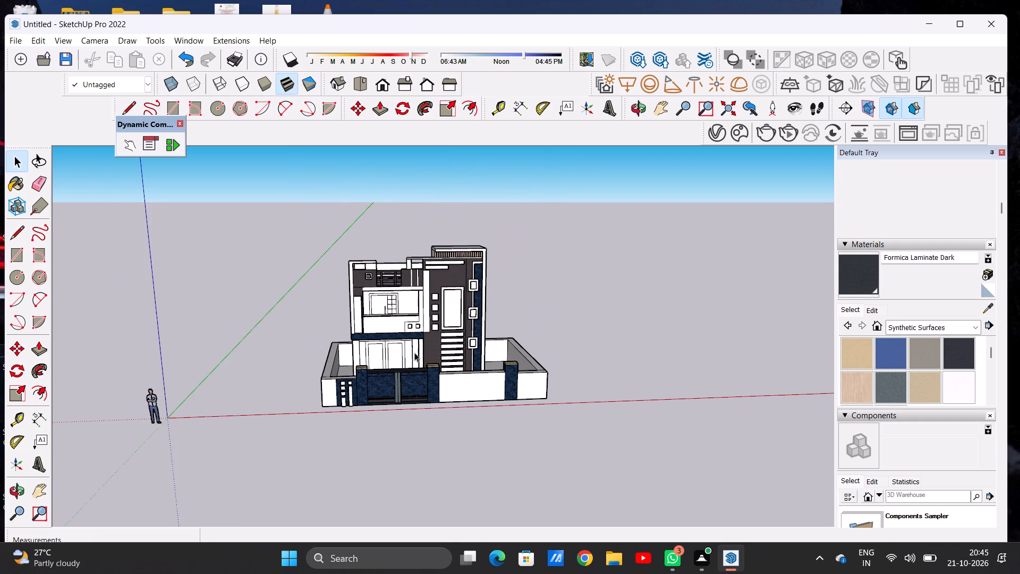
pyautogui.scroll(1, 418, 343)
pyautogui.scroll(-1, 344, 348)
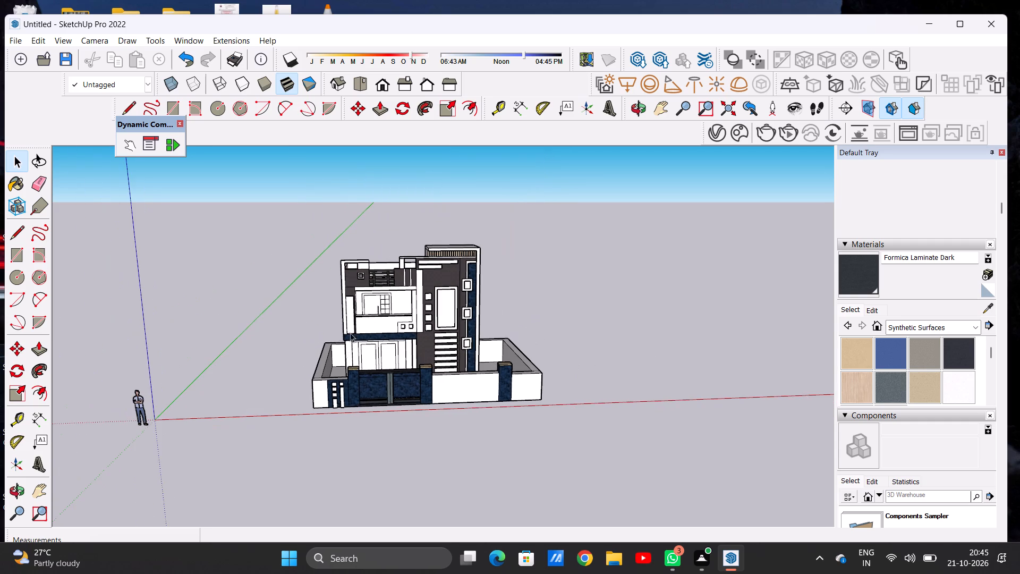
pyautogui.scroll(11, 359, 308)
pyautogui.moveTo(385, 352); pyautogui.dragTo(403, 342, button='middle')
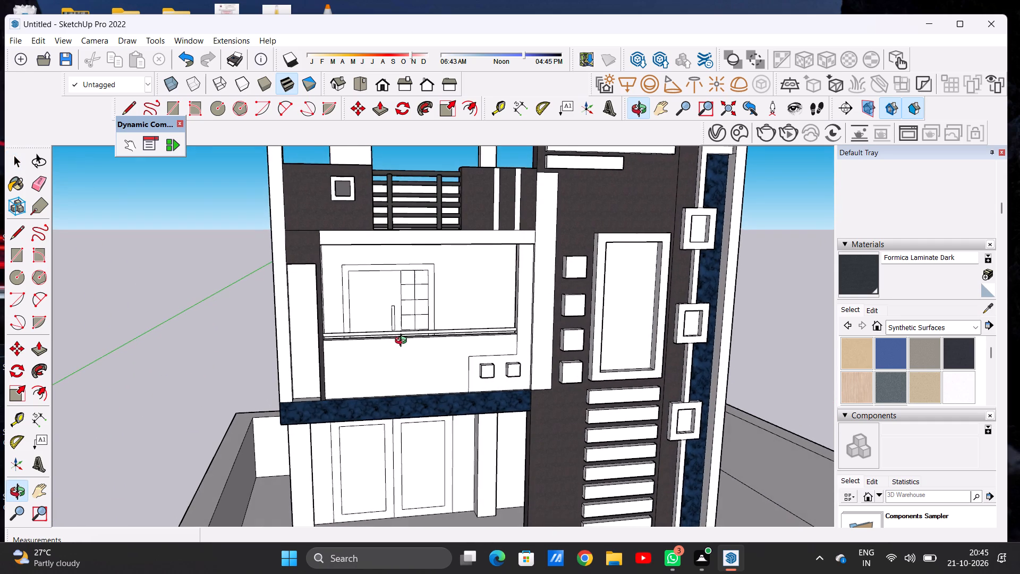
pyautogui.moveTo(403, 342); pyautogui.dragTo(405, 342, button='middle')
pyautogui.scroll(1, 405, 342)
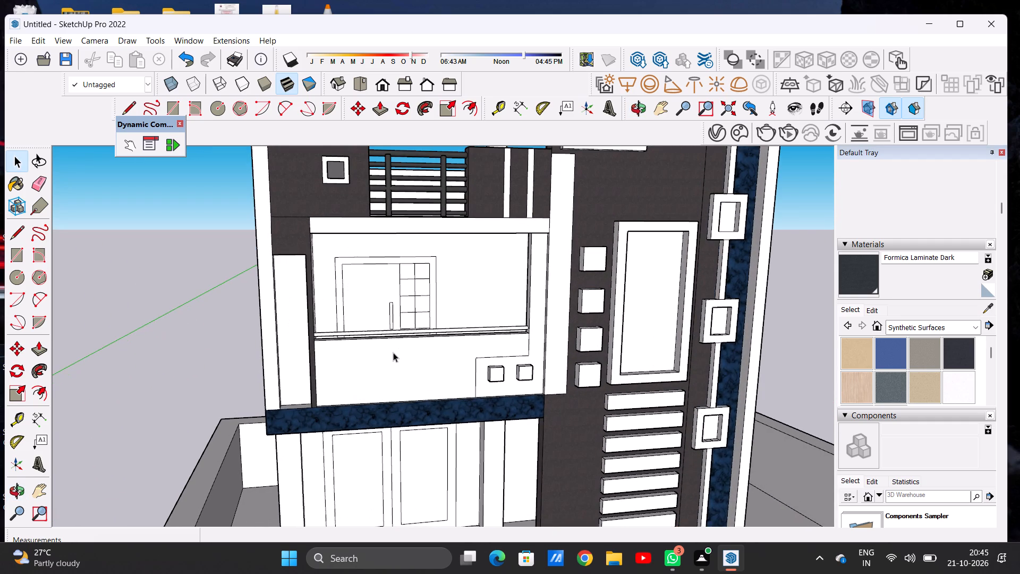
pyautogui.scroll(-2, 367, 361)
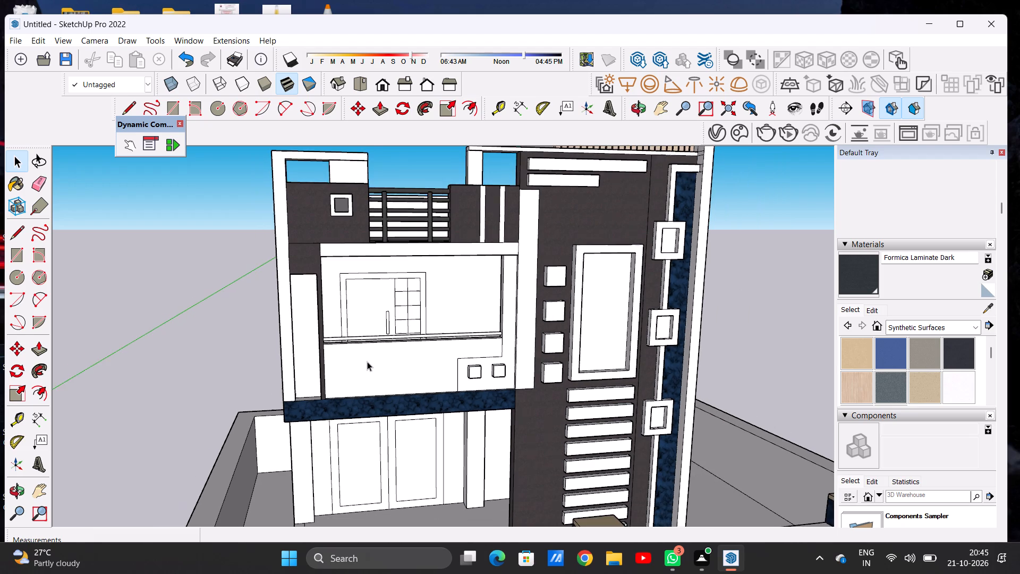
# Raise the bottom face of the narrow vertical recess beside the balcony by about 2' 2 1/2" with Push/Pull.
pyautogui.scroll(8, 334, 375)
pyautogui.moveTo(304, 390); pyautogui.dragTo(384, 399, button='middle')
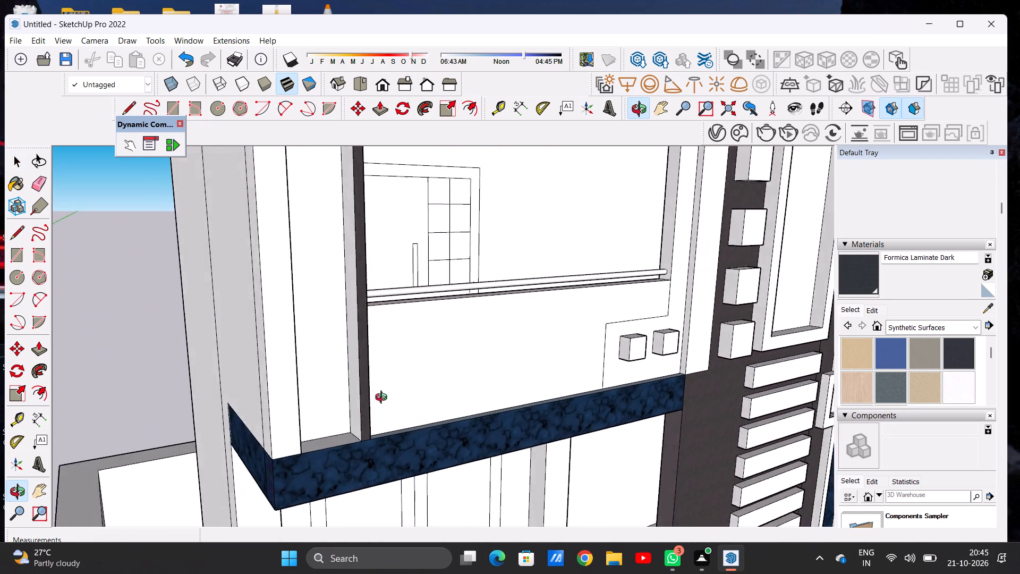
pyautogui.moveTo(384, 399); pyautogui.dragTo(314, 400, button='middle')
pyautogui.moveTo(312, 400); pyautogui.dragTo(377, 396, button='middle')
pyautogui.press('p')
pyautogui.moveTo(320, 450); pyautogui.dragTo(309, 487, button='middle')
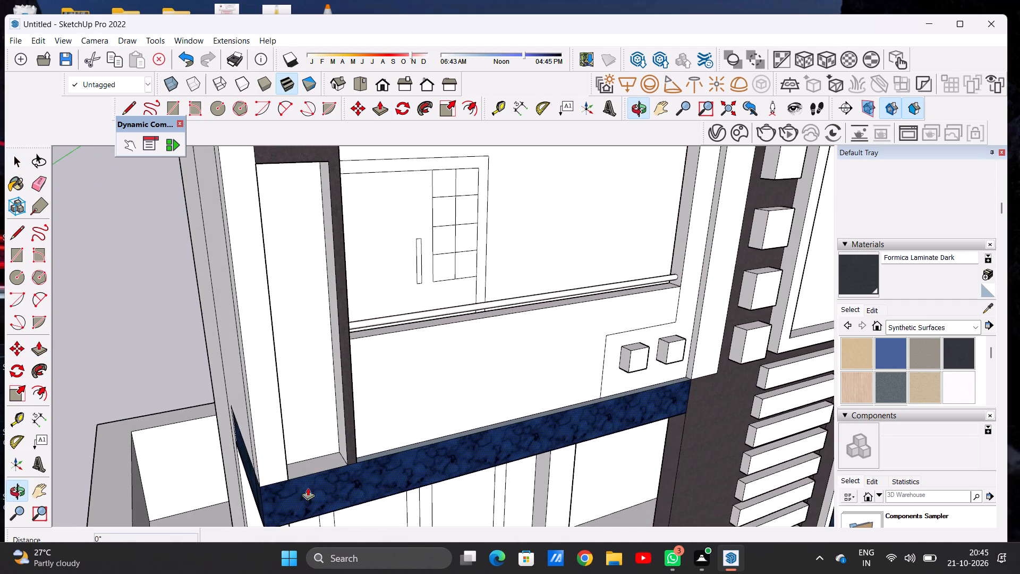
pyautogui.scroll(6, 316, 452)
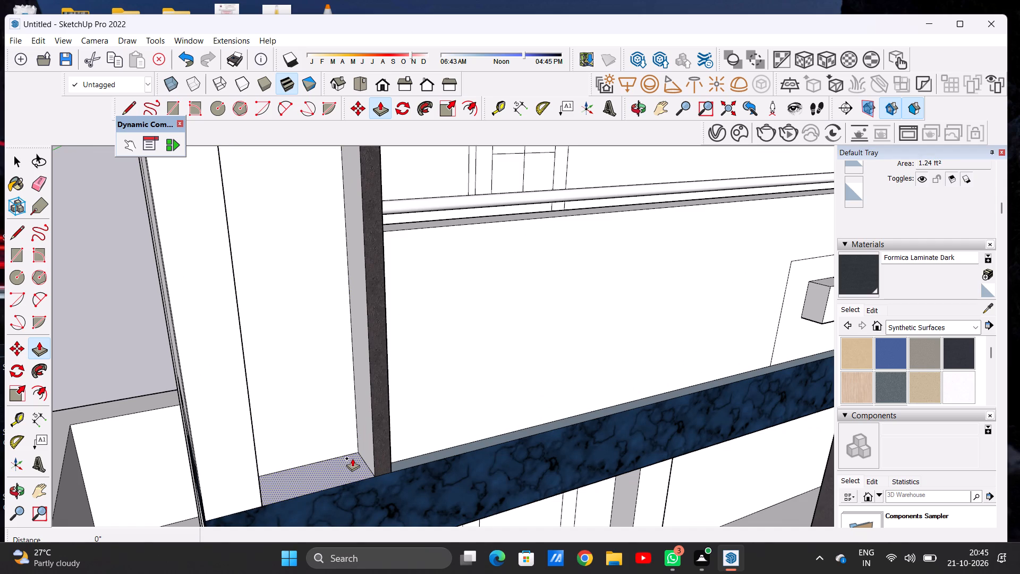
pyautogui.click(352, 458)
pyautogui.scroll(-6, 351, 398)
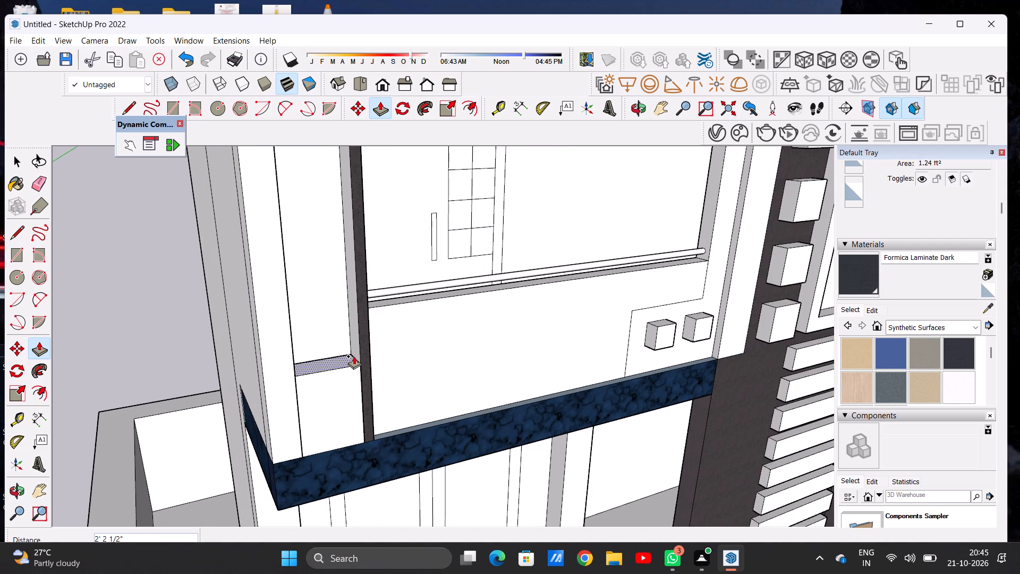
pyautogui.click(354, 356)
pyautogui.press('space')
# Paint the front and top faces of the raised block below the narrow recess with Formica Laminate Dark.
pyautogui.scroll(-7, 335, 417)
pyautogui.moveTo(358, 438); pyautogui.dragTo(247, 421, button='middle')
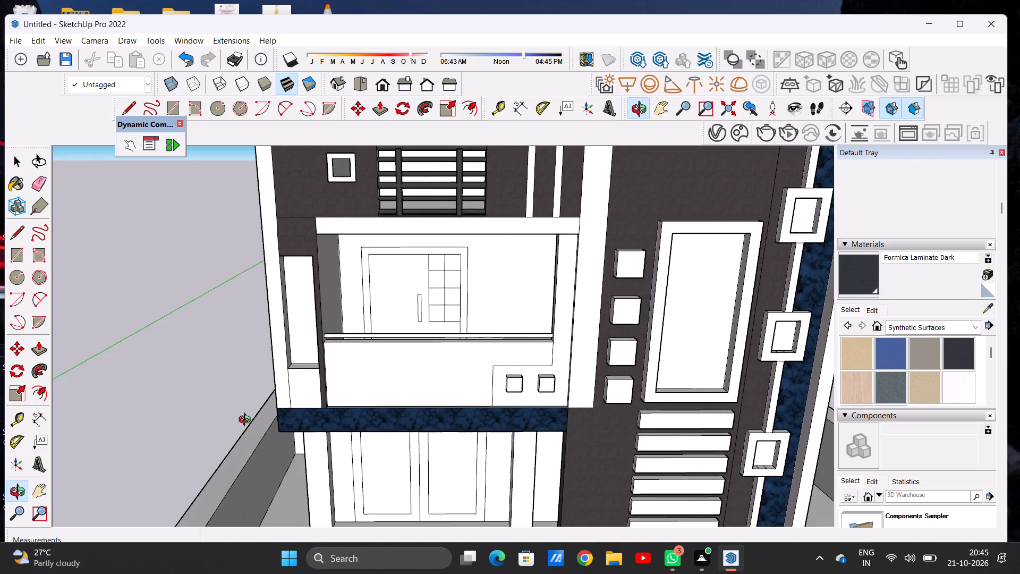
pyautogui.moveTo(247, 421); pyautogui.dragTo(253, 402, button='middle')
pyautogui.scroll(5, 300, 395)
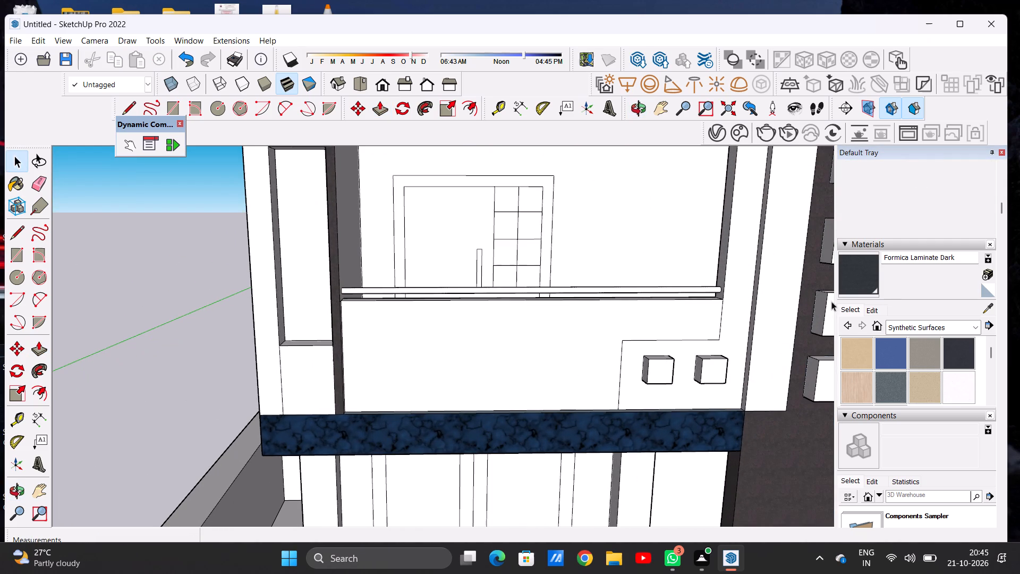
pyautogui.click(849, 283)
pyautogui.click(314, 382)
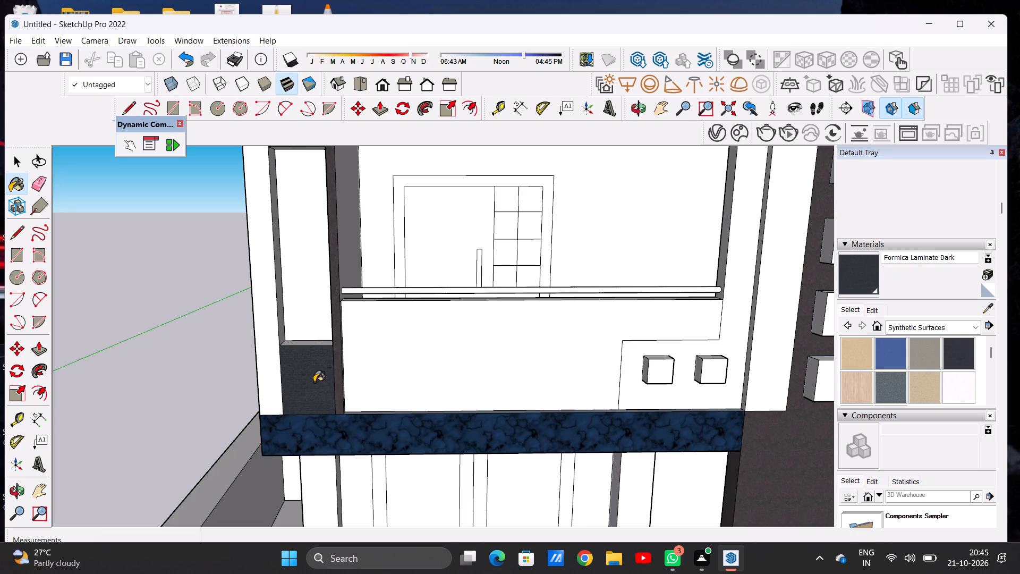
pyautogui.scroll(7, 306, 367)
pyautogui.scroll(-1, 308, 350)
pyautogui.scroll(9, 308, 349)
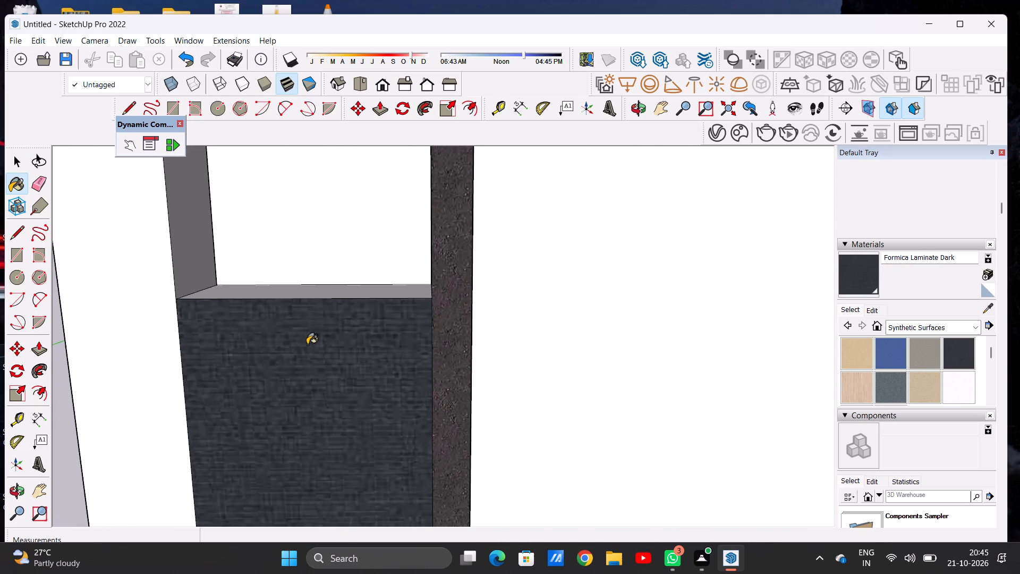
pyautogui.click(329, 288)
pyautogui.press('space')
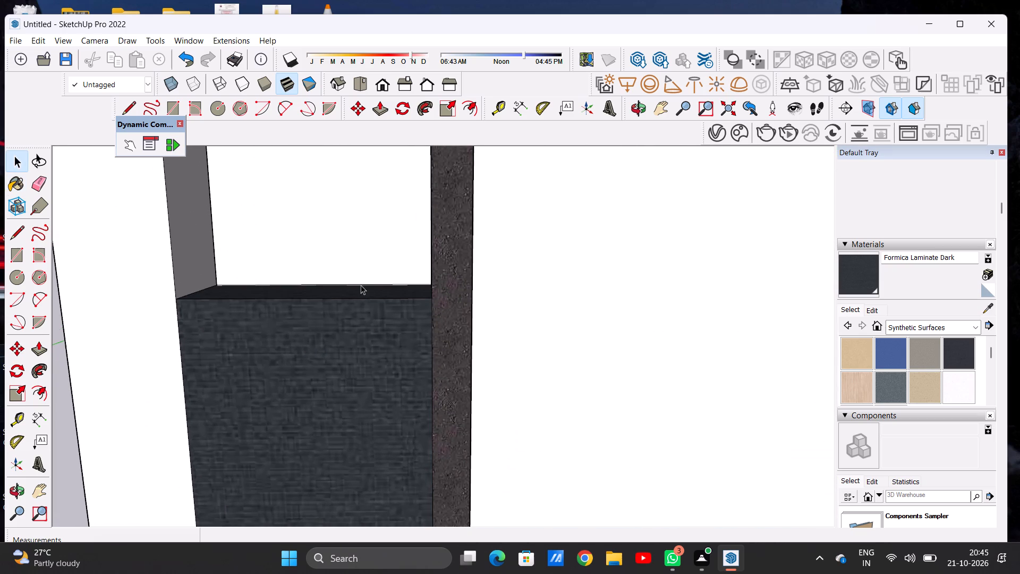
# Examine the whole facade and the unpainted balcony parapet with its two small square blocks.
pyautogui.scroll(-20, 348, 298)
pyautogui.scroll(-9, 348, 298)
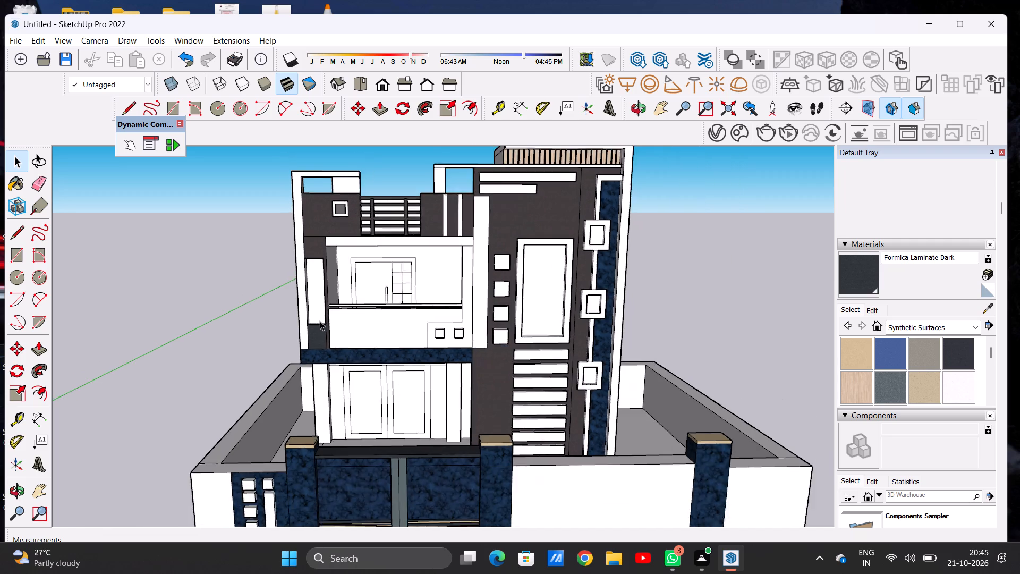
pyautogui.scroll(-3, 320, 321)
pyautogui.scroll(6, 375, 288)
pyautogui.moveTo(486, 319); pyautogui.dragTo(318, 264, button='middle')
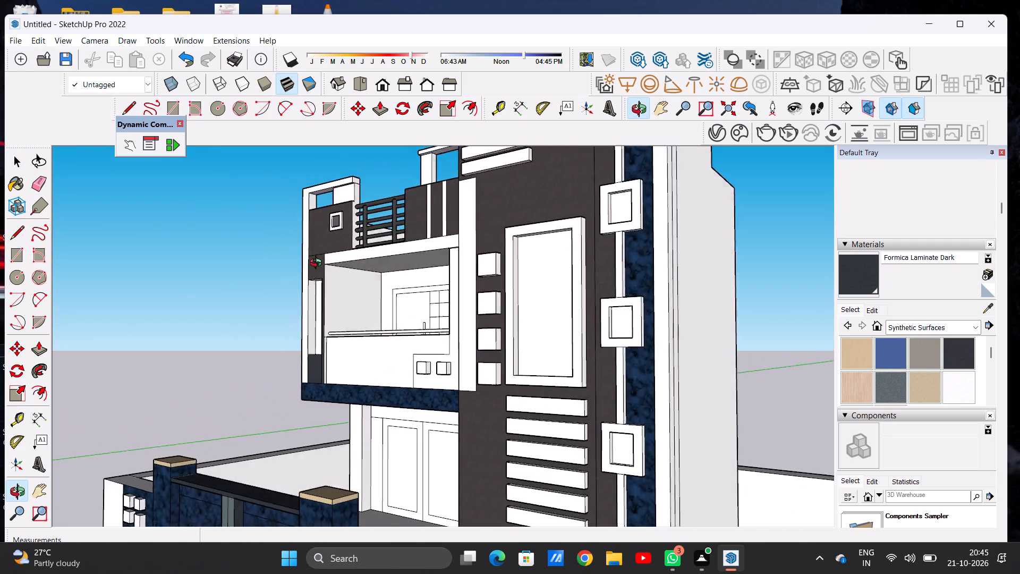
pyautogui.moveTo(318, 264); pyautogui.dragTo(493, 315, button='middle')
pyautogui.scroll(-4, 502, 291)
pyautogui.scroll(5, 408, 306)
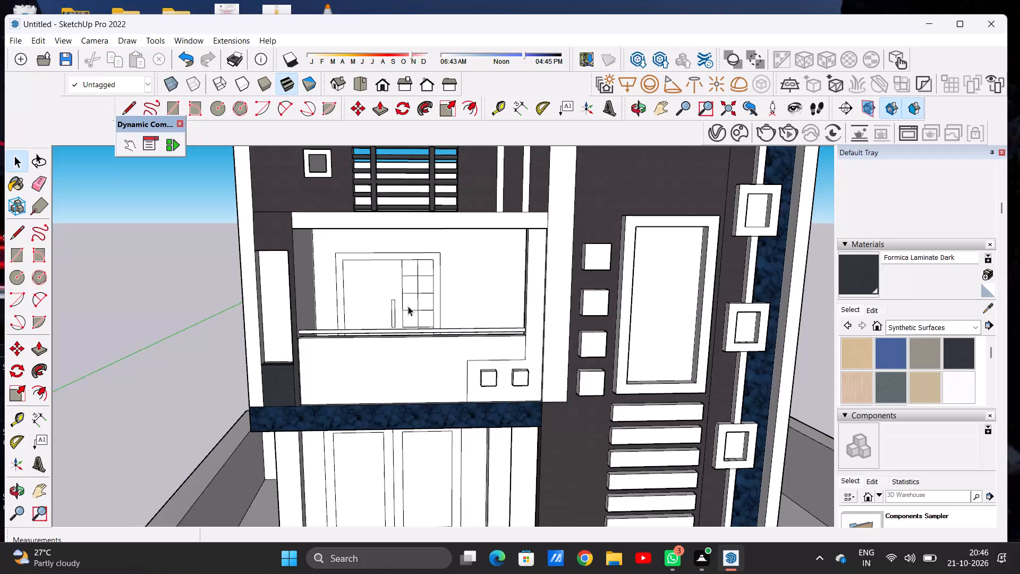
pyautogui.scroll(-19, 408, 306)
pyautogui.scroll(-2, 310, 349)
pyautogui.scroll(7, 379, 373)
pyautogui.scroll(-7, 314, 332)
pyautogui.scroll(10, 424, 317)
pyautogui.scroll(-3, 402, 300)
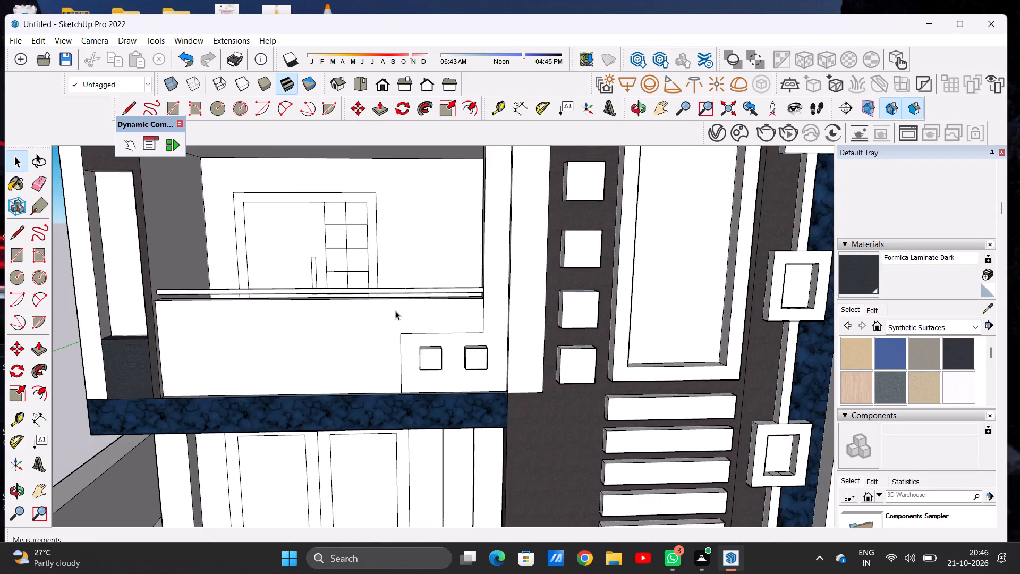
pyautogui.scroll(-7, 395, 310)
pyautogui.scroll(8, 375, 322)
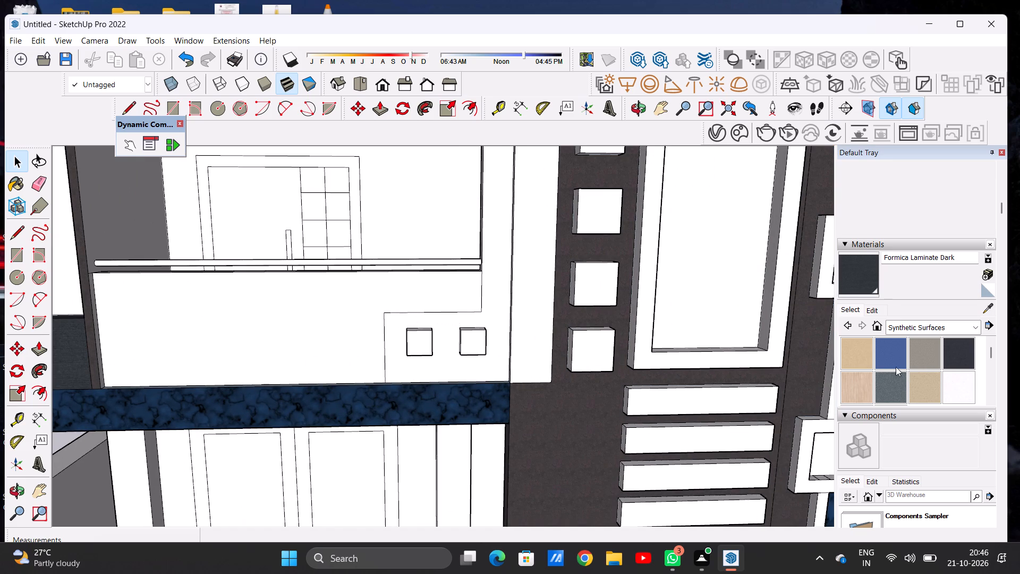
# Paint the front face of the first-floor balcony parapet with Translucent Glass Safety from the Glass and Mirrors materials.
pyautogui.click(895, 325)
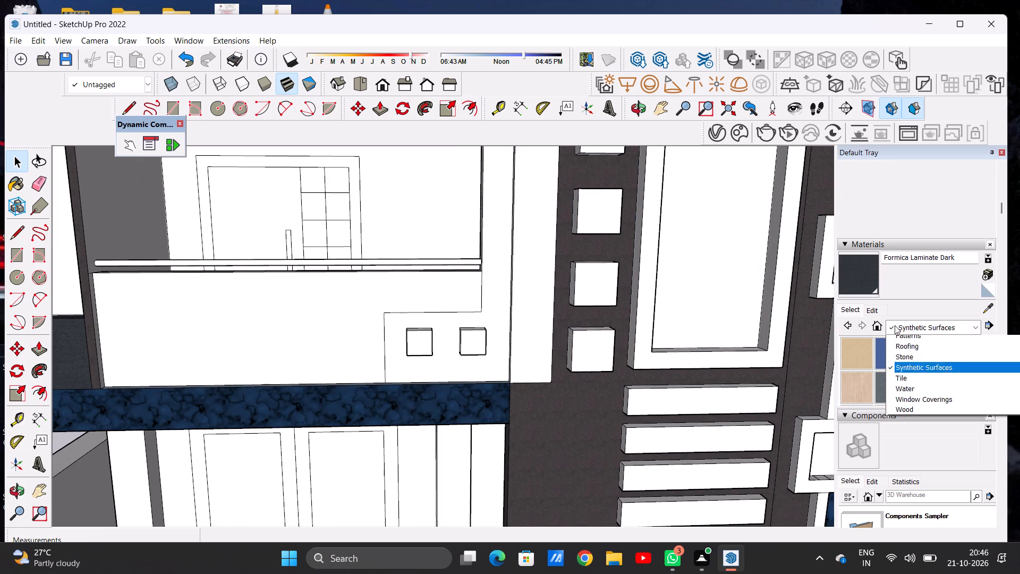
pyautogui.click(945, 394)
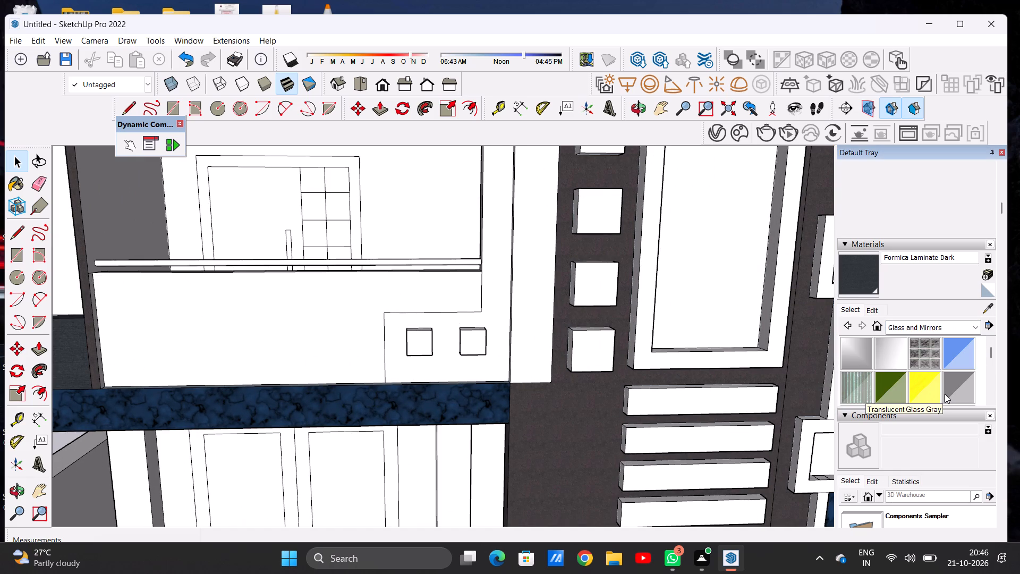
pyautogui.scroll(-1, 872, 378)
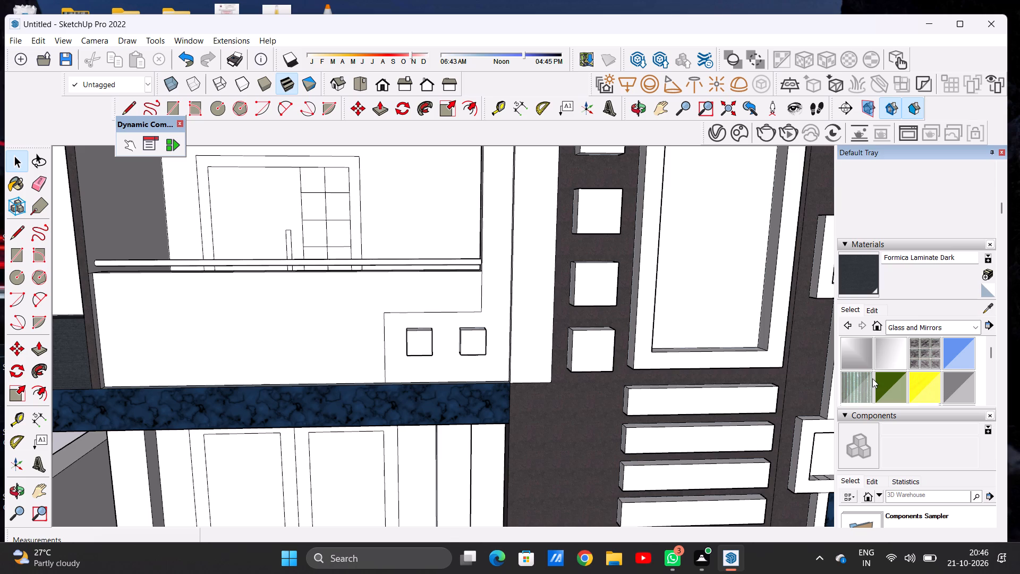
pyautogui.click(847, 350)
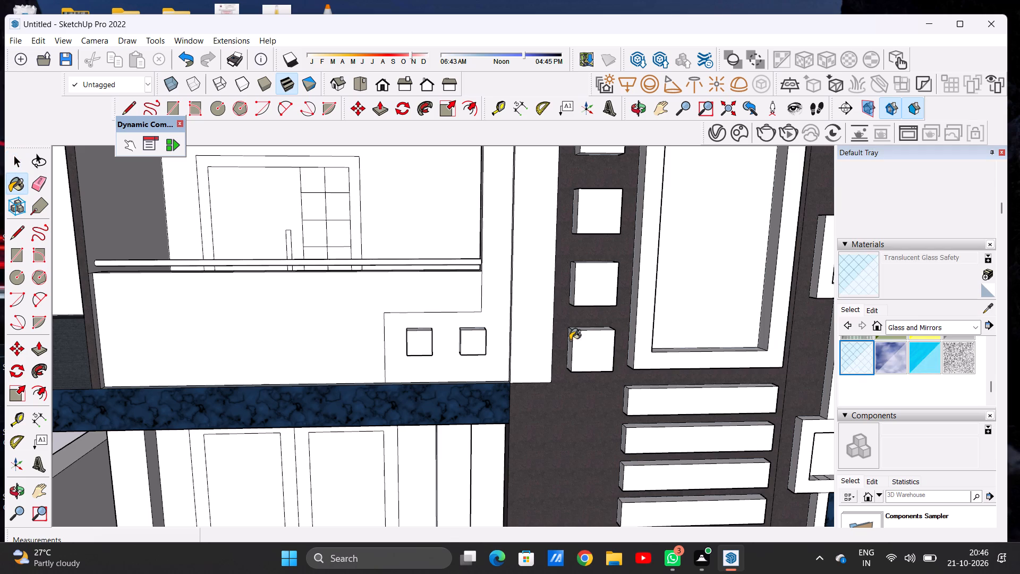
pyautogui.scroll(8, 300, 318)
pyautogui.scroll(-1, 300, 318)
pyautogui.scroll(3, 300, 318)
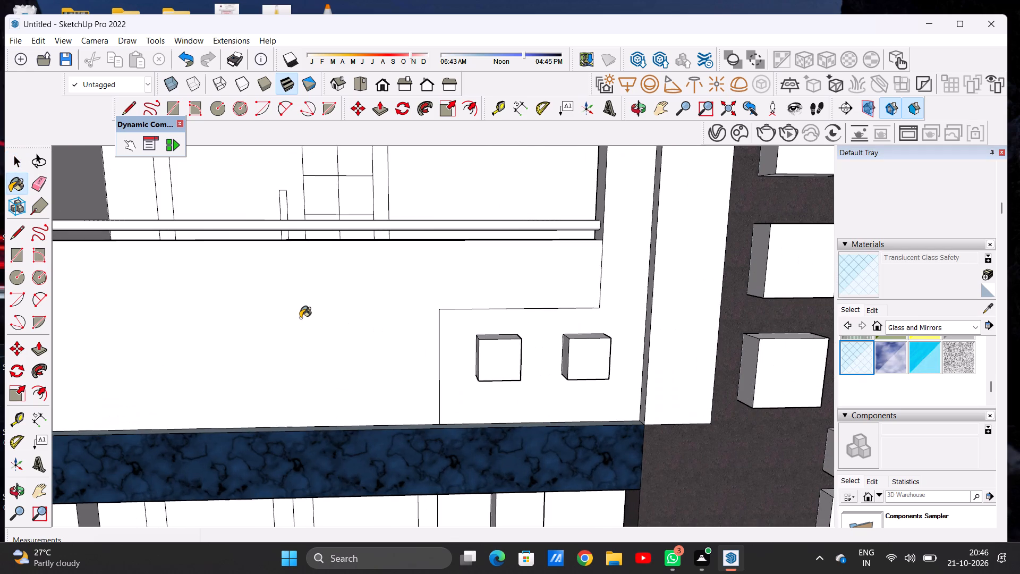
pyautogui.click(300, 318)
# Paint the inner face of the balcony parapet with Translucent Glass Safety as well, behind the handrail.
pyautogui.scroll(-12, 368, 310)
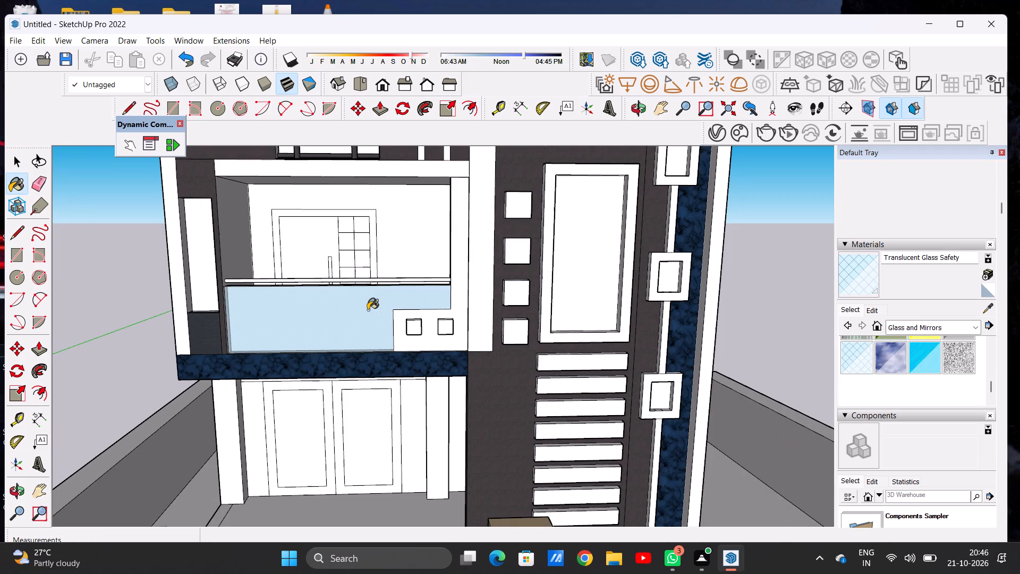
pyautogui.scroll(-3, 369, 314)
pyautogui.scroll(7, 369, 299)
pyautogui.moveTo(377, 271); pyautogui.dragTo(304, 318, button='middle')
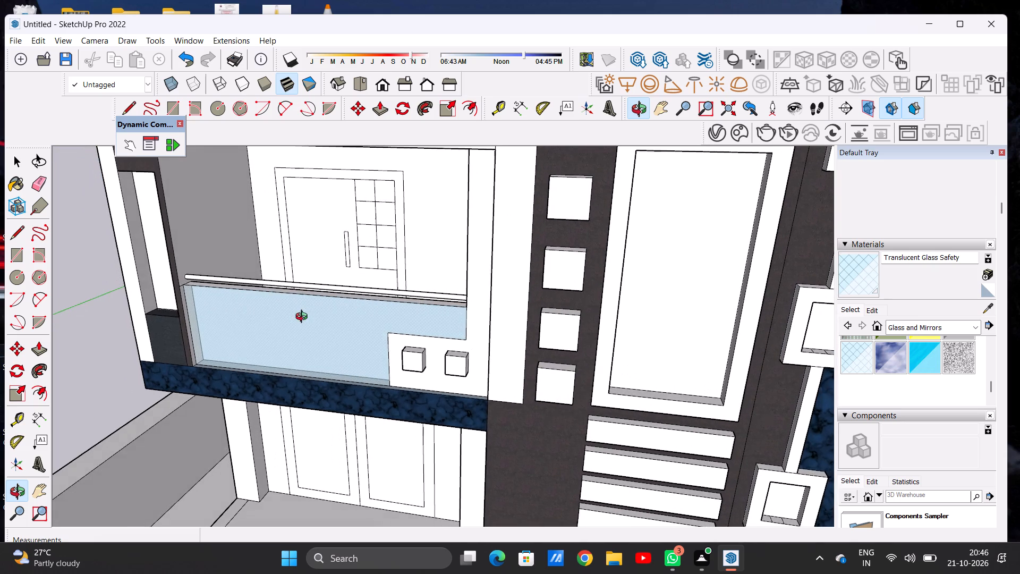
pyautogui.moveTo(304, 318); pyautogui.dragTo(304, 318, button='middle')
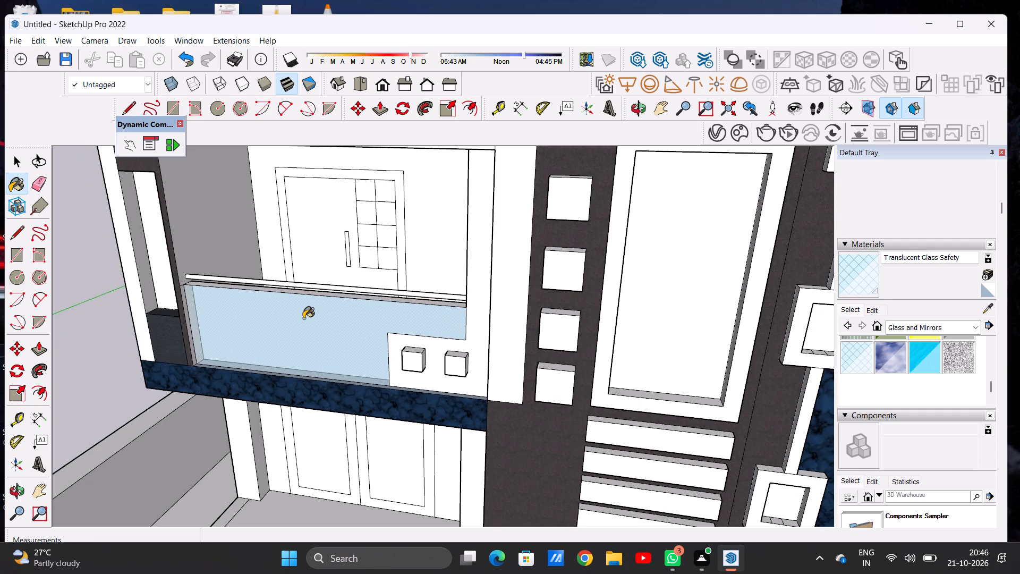
pyautogui.scroll(-6, 303, 318)
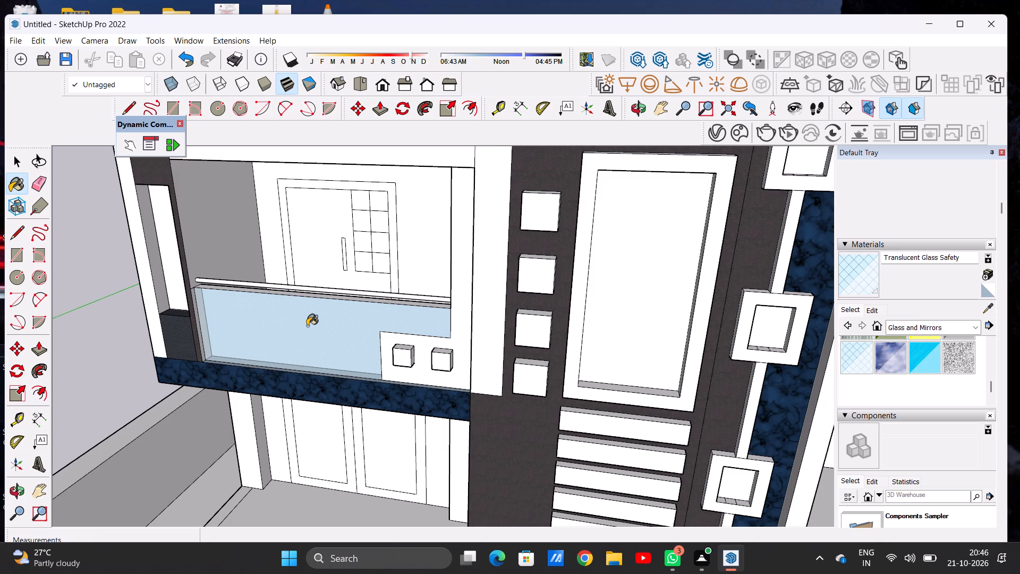
pyautogui.scroll(-7, 306, 328)
pyautogui.scroll(7, 309, 325)
pyautogui.moveTo(331, 308); pyautogui.dragTo(302, 323, button='middle')
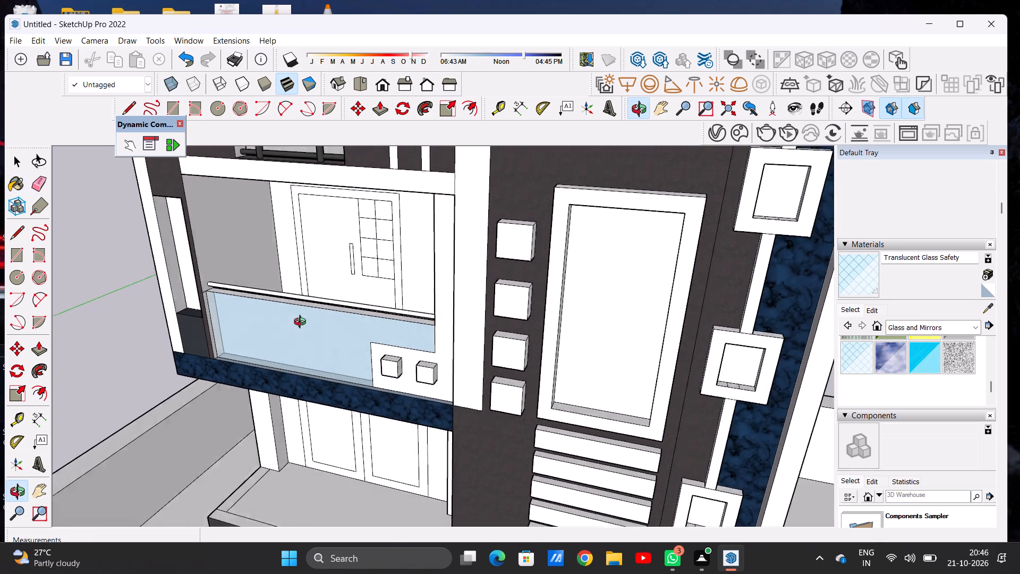
pyautogui.moveTo(302, 323); pyautogui.dragTo(286, 333, button='middle')
pyautogui.scroll(2, 316, 294)
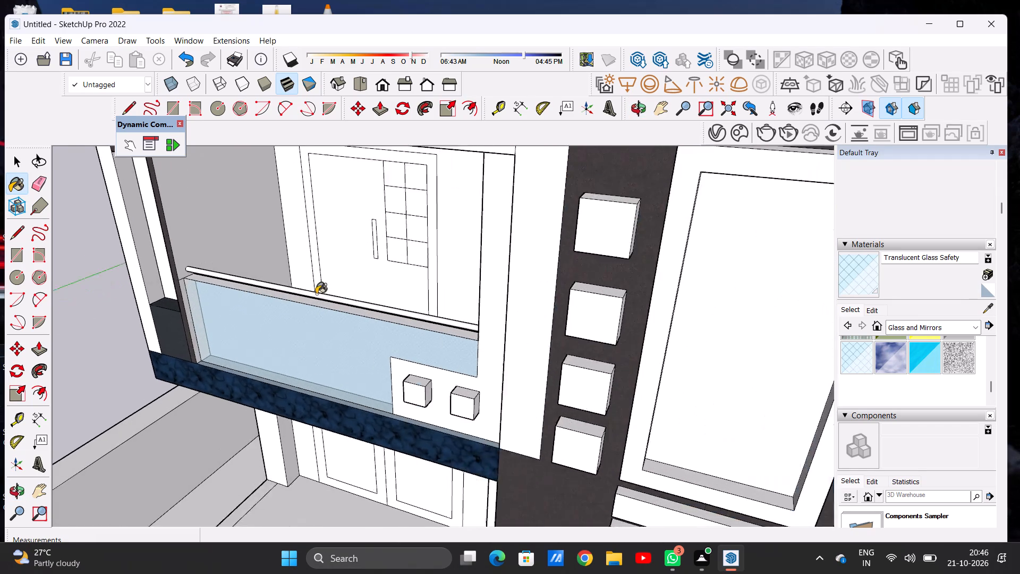
pyautogui.scroll(10, 316, 294)
pyautogui.moveTo(338, 280); pyautogui.dragTo(222, 298, button='middle')
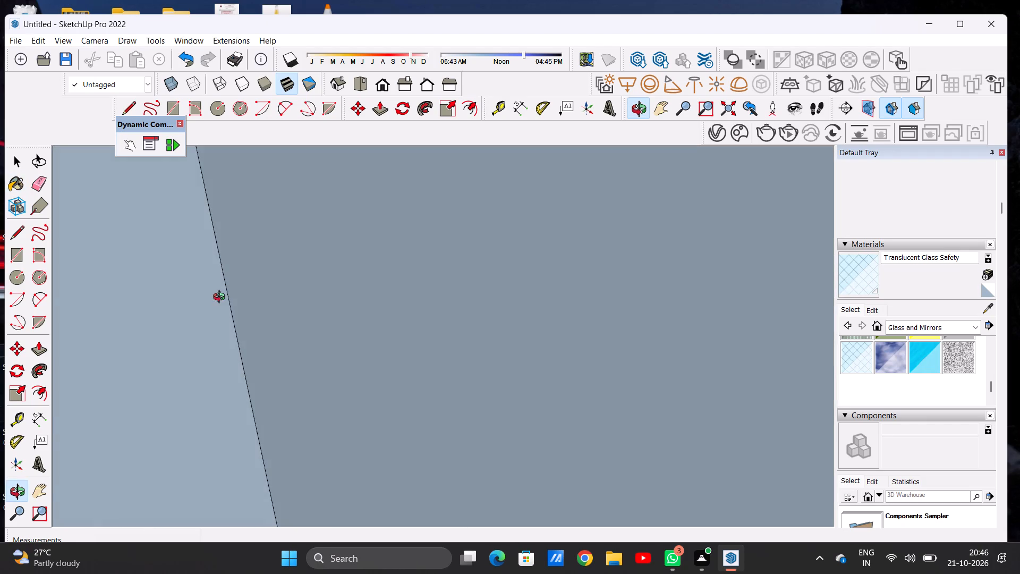
pyautogui.moveTo(222, 298); pyautogui.dragTo(263, 291, button='middle')
pyautogui.scroll(-8, 302, 243)
pyautogui.scroll(2, 231, 301)
pyautogui.scroll(-1, 231, 301)
pyautogui.scroll(1, 231, 301)
pyautogui.scroll(-1, 231, 301)
pyautogui.scroll(1, 231, 301)
pyautogui.moveTo(261, 241); pyautogui.dragTo(231, 257, button='middle')
pyautogui.scroll(13, 225, 248)
pyautogui.middleClick(238, 238)
pyautogui.moveTo(238, 238); pyautogui.dragTo(217, 244, button='middle')
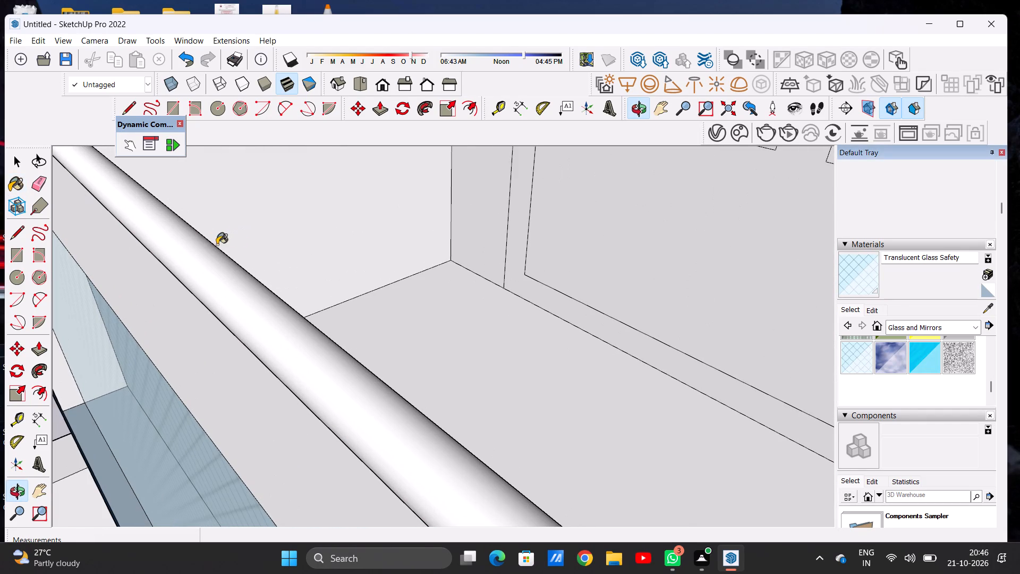
pyautogui.moveTo(217, 244); pyautogui.dragTo(205, 249, button='middle')
pyautogui.scroll(-4, 406, 237)
pyautogui.scroll(-11, 268, 255)
pyautogui.scroll(6, 334, 272)
pyautogui.moveTo(356, 300); pyautogui.dragTo(276, 300, button='middle')
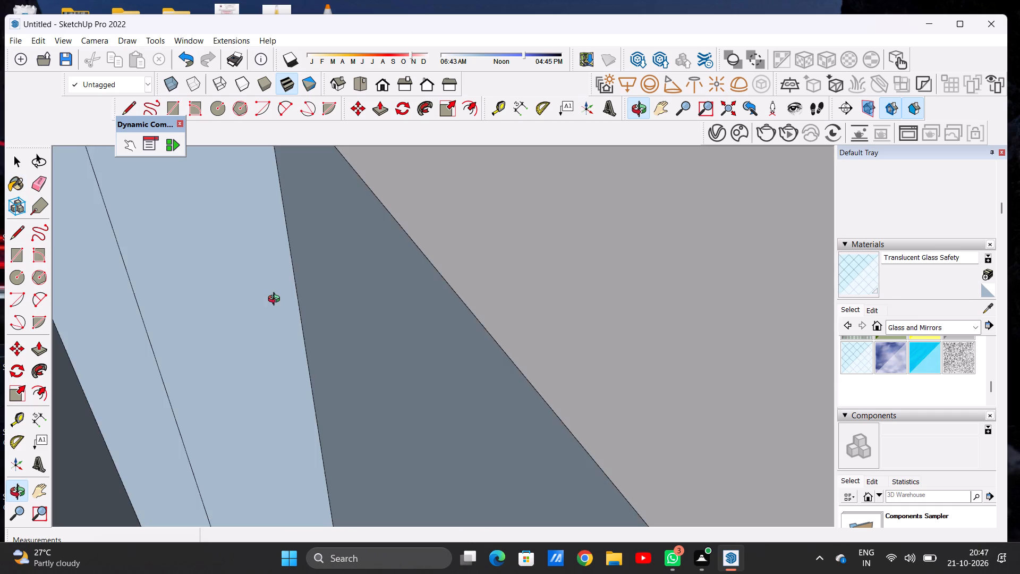
pyautogui.moveTo(276, 300); pyautogui.dragTo(302, 293, button='middle')
pyautogui.scroll(10, 290, 288)
pyautogui.moveTo(259, 304); pyautogui.dragTo(232, 280, button='middle')
pyautogui.click(127, 343)
pyautogui.scroll(-5, 226, 311)
pyautogui.moveTo(112, 330); pyautogui.dragTo(340, 310, button='middle')
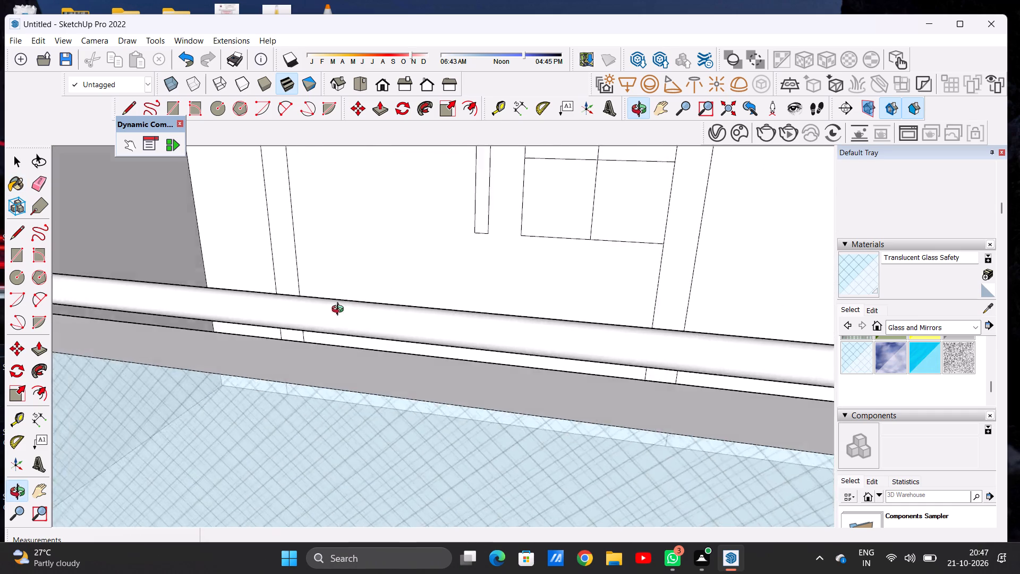
pyautogui.moveTo(340, 310); pyautogui.dragTo(345, 308, button='middle')
pyautogui.scroll(1, 348, 307)
pyautogui.scroll(-6, 355, 297)
pyautogui.scroll(2, 356, 297)
pyautogui.scroll(-20, 357, 301)
pyautogui.scroll(-14, 357, 301)
pyautogui.scroll(1, 362, 394)
pyautogui.moveTo(379, 381); pyautogui.dragTo(451, 352, button='middle')
pyautogui.scroll(7, 404, 350)
pyautogui.scroll(-1, 404, 348)
pyautogui.scroll(1, 393, 308)
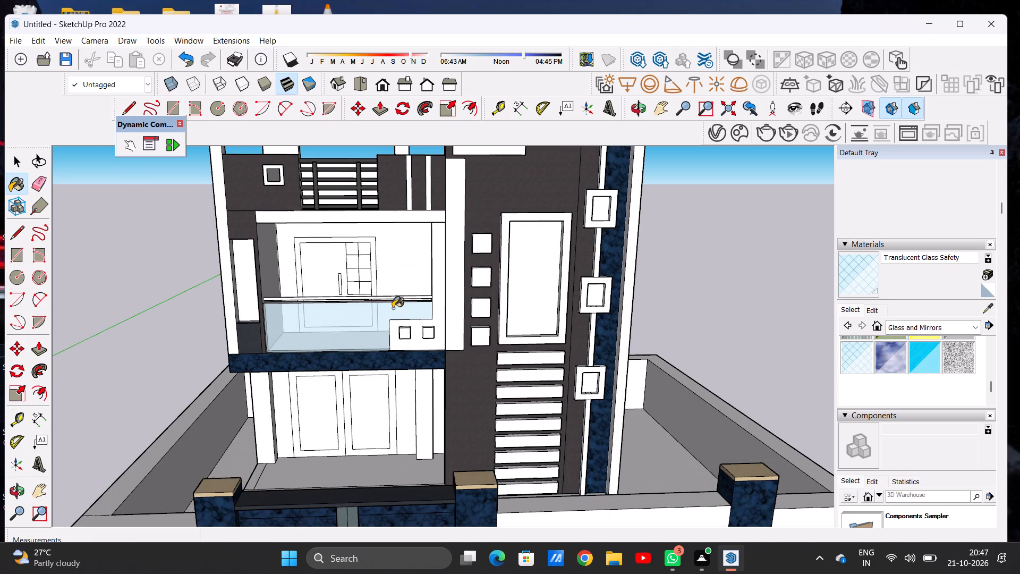
pyautogui.press('space')
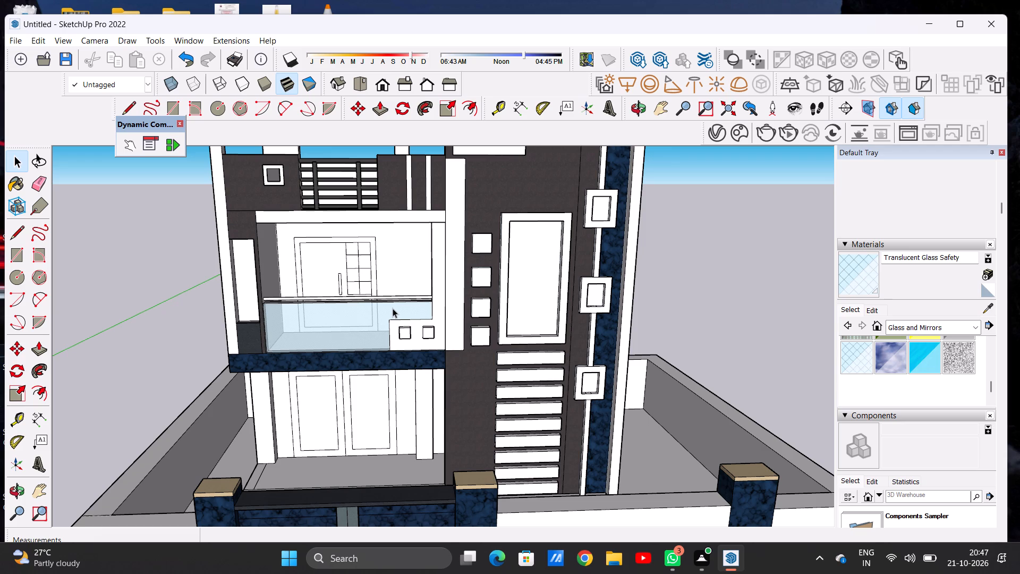
# Examine the glazed balcony parapet, the ground-floor entrance and the overall facade.
pyautogui.scroll(-5, 393, 308)
pyautogui.scroll(-20, 393, 316)
pyautogui.scroll(-4, 393, 316)
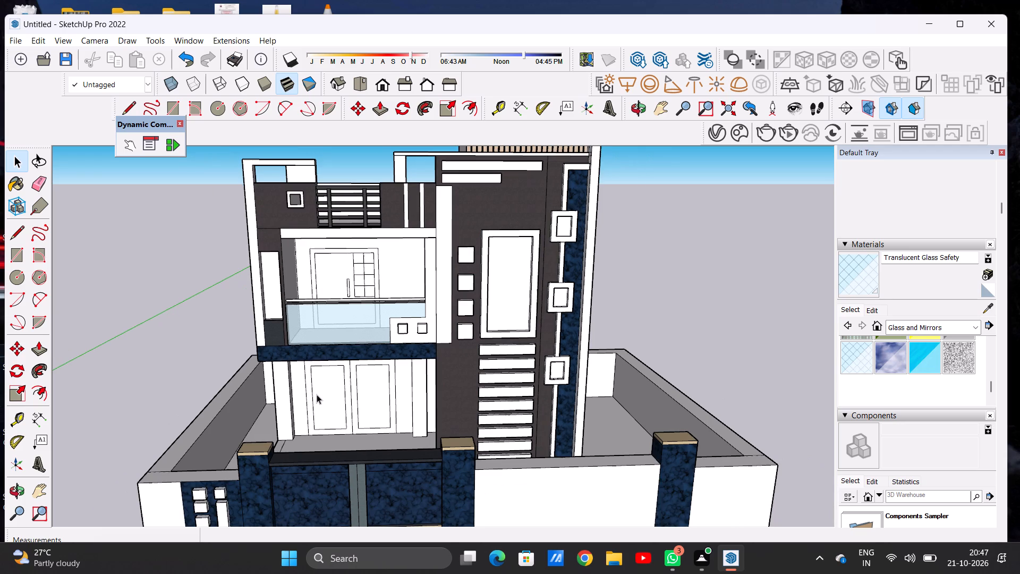
pyautogui.scroll(-7, 317, 394)
pyautogui.scroll(7, 315, 374)
pyautogui.scroll(7, 371, 429)
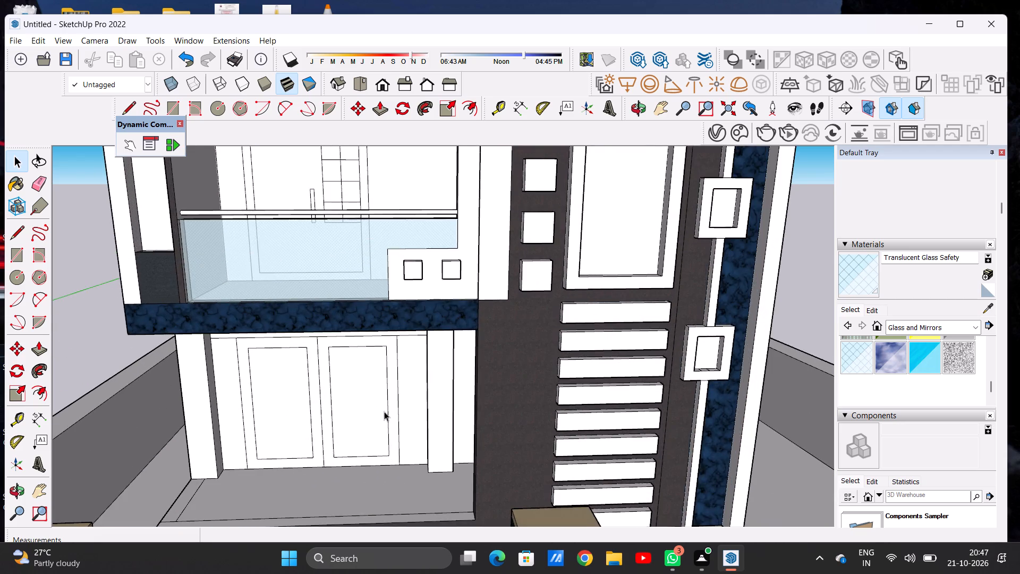
pyautogui.scroll(-6, 384, 411)
pyautogui.moveTo(381, 426); pyautogui.dragTo(361, 396, button='middle')
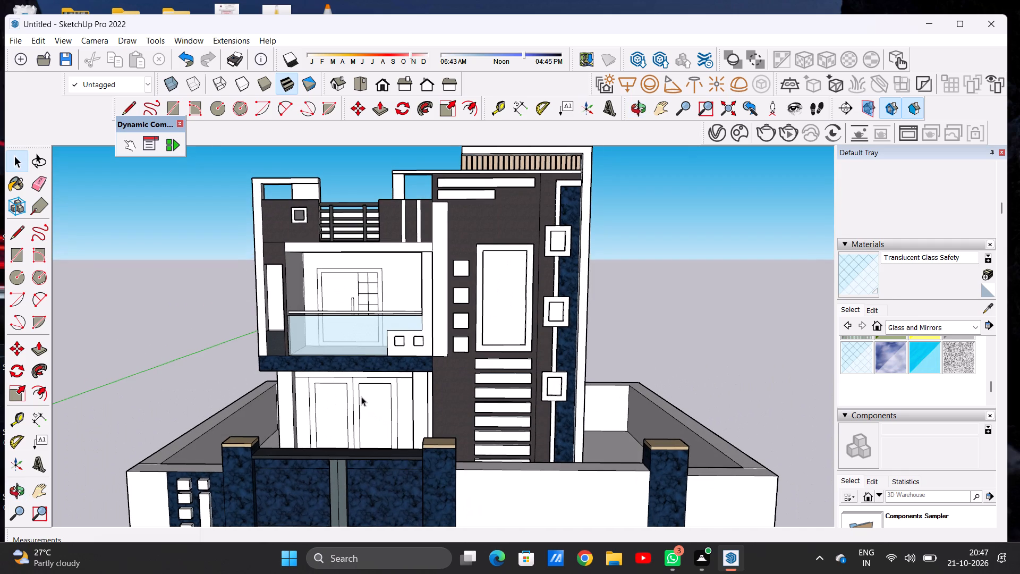
pyautogui.scroll(-6, 361, 396)
pyautogui.scroll(4, 367, 375)
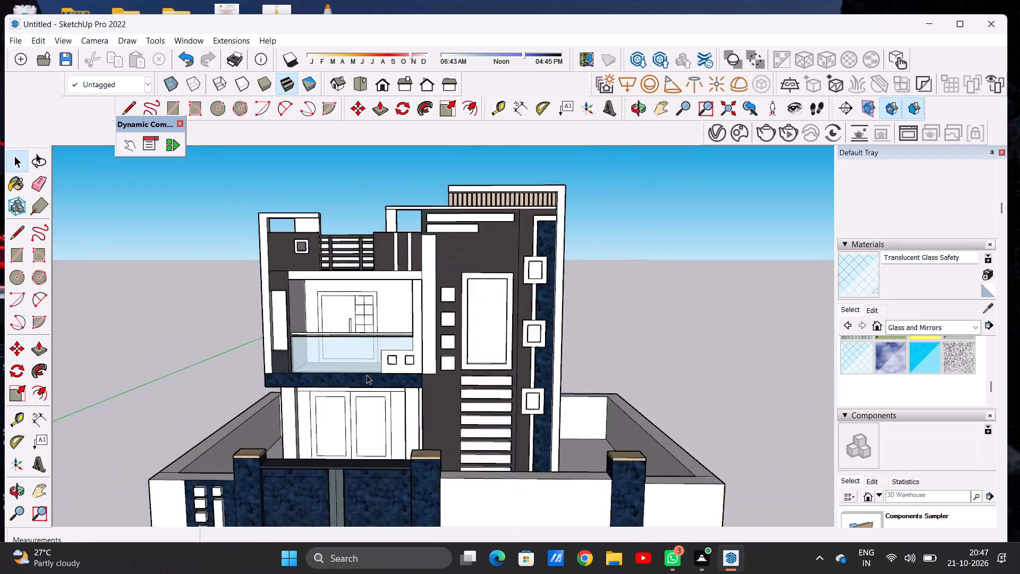
pyautogui.scroll(8, 367, 375)
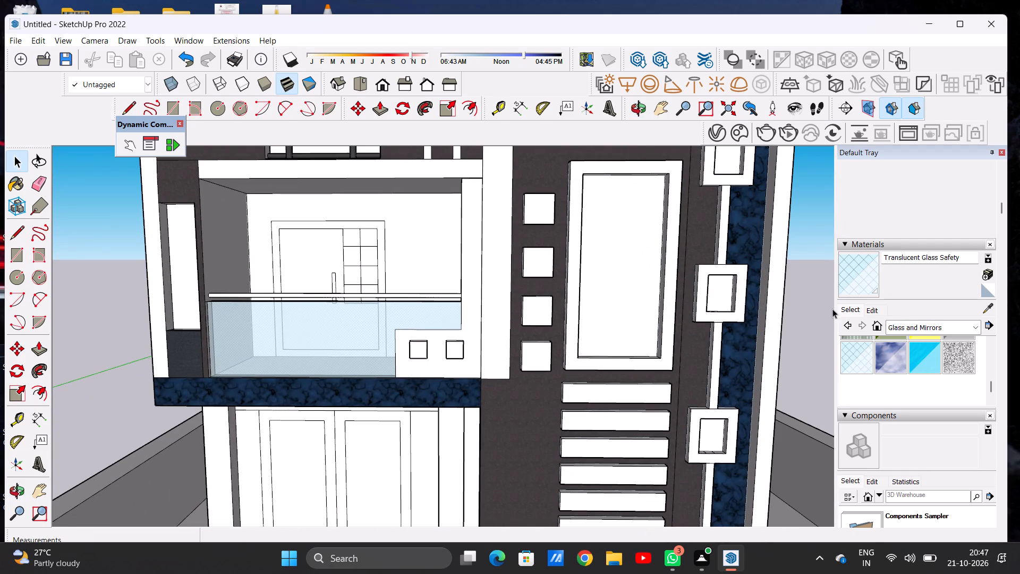
# Lighten the Translucent Glass Safety material by raising its color brightness to the maximum.
pyautogui.click(872, 310)
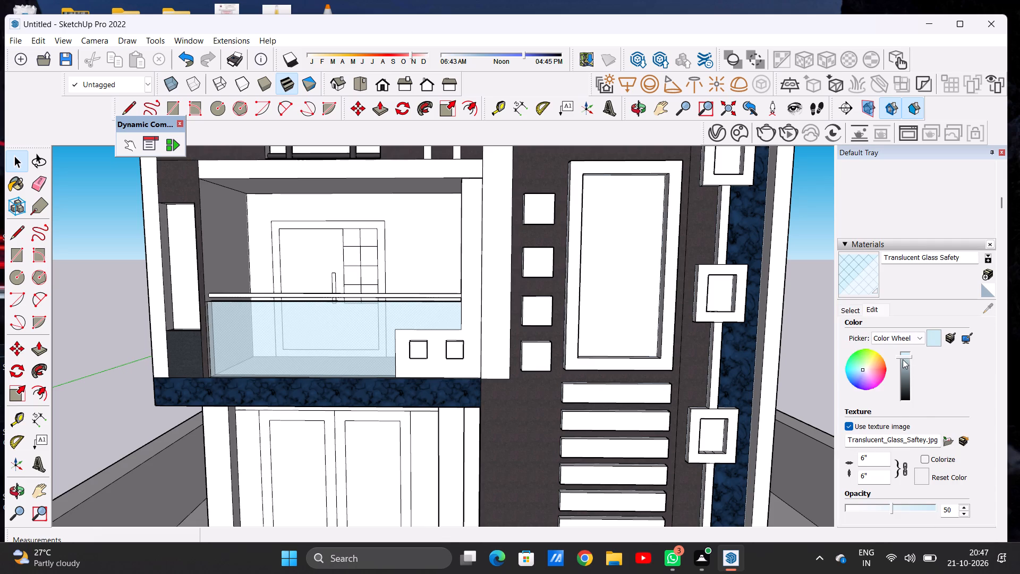
pyautogui.click(903, 353)
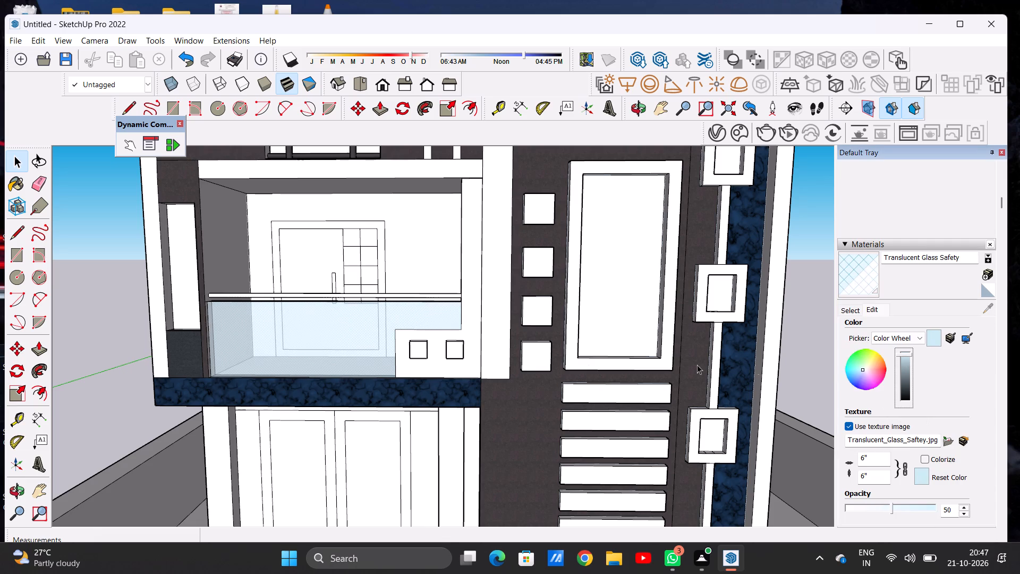
# Paint the round balcony handrail above the glass parapet with Formica Laminate Dark from Synthetic Surfaces.
pyautogui.scroll(-8, 336, 367)
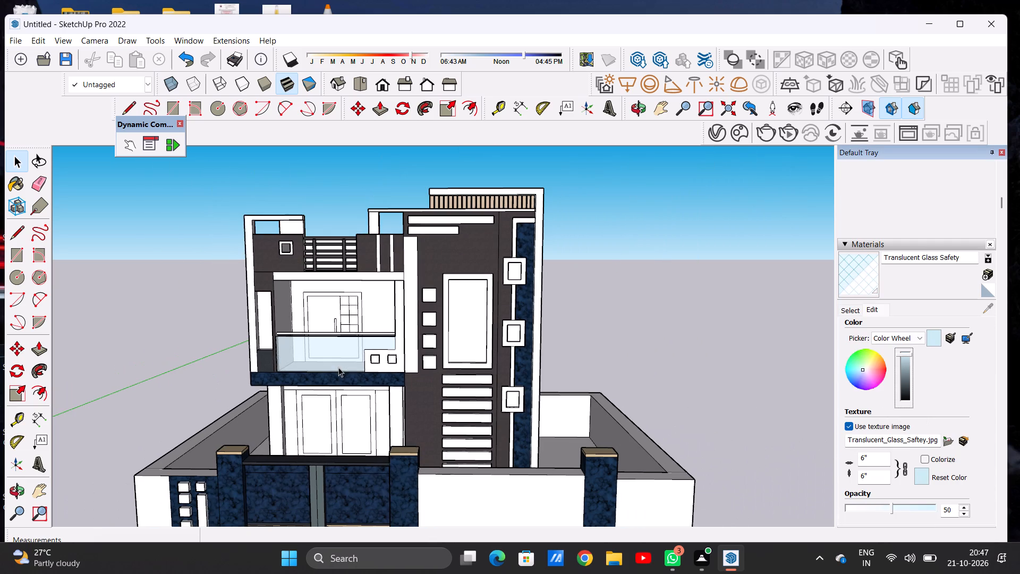
pyautogui.scroll(8, 338, 344)
pyautogui.moveTo(334, 333); pyautogui.dragTo(464, 384, button='middle')
pyautogui.scroll(3, 478, 358)
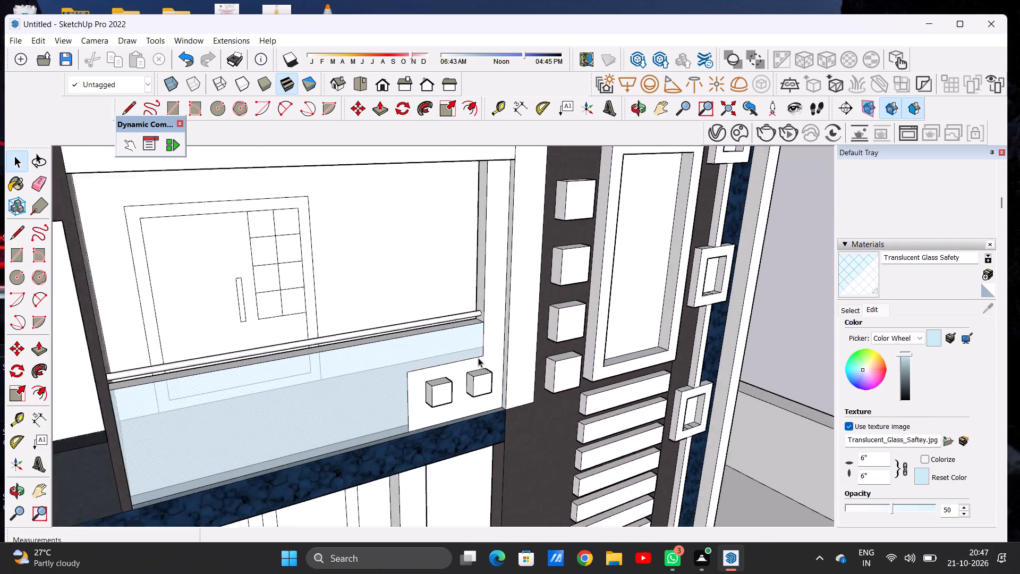
pyautogui.scroll(2, 478, 358)
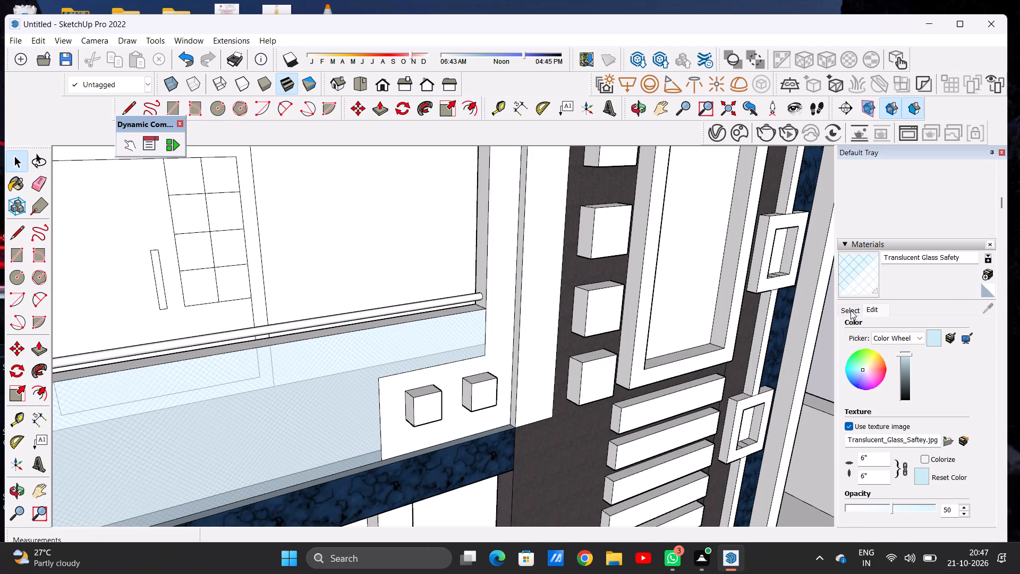
pyautogui.click(851, 310)
pyautogui.click(891, 331)
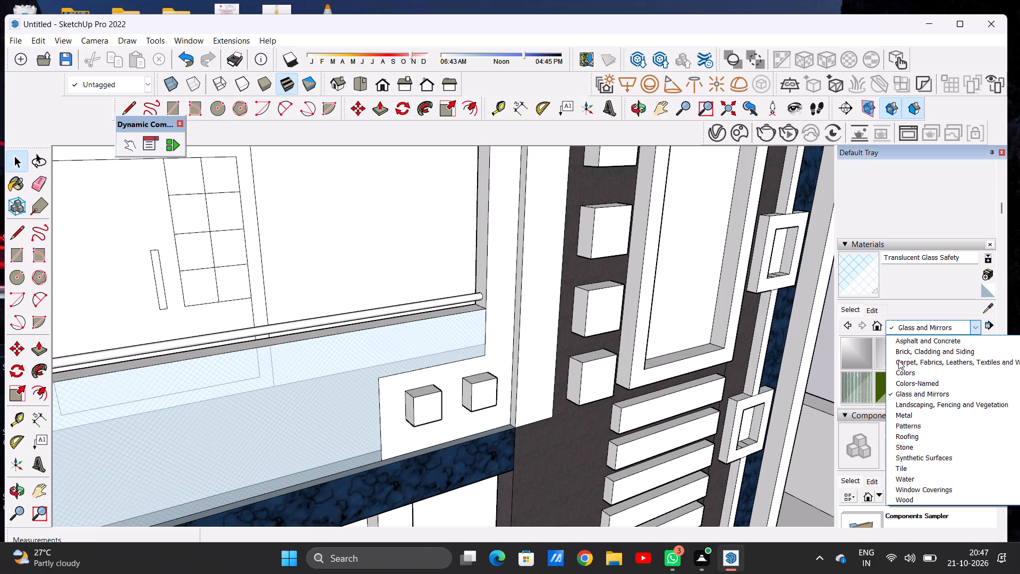
pyautogui.click(925, 458)
pyautogui.click(964, 350)
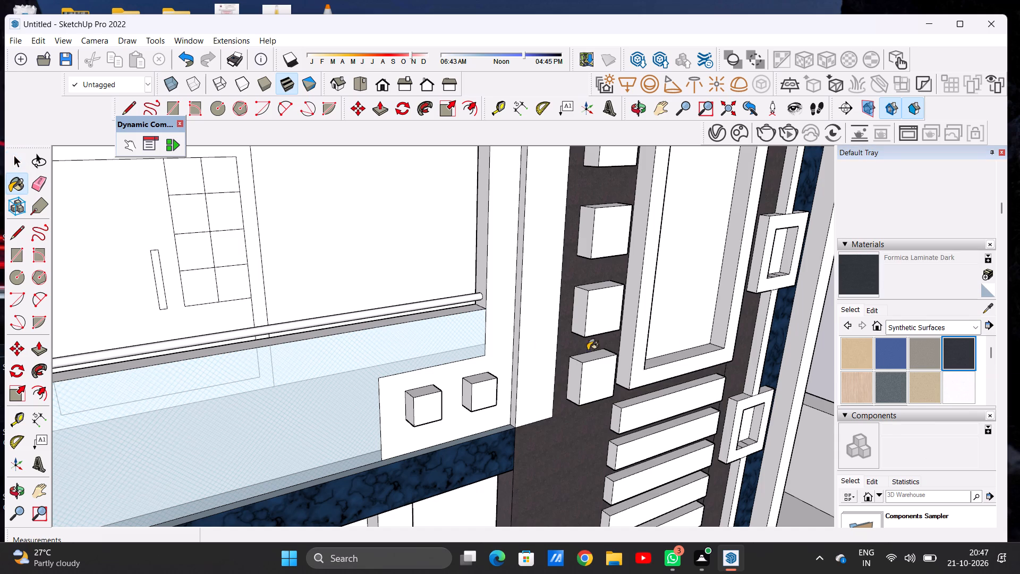
pyautogui.scroll(20, 452, 305)
pyautogui.scroll(1, 452, 305)
pyautogui.click(457, 298)
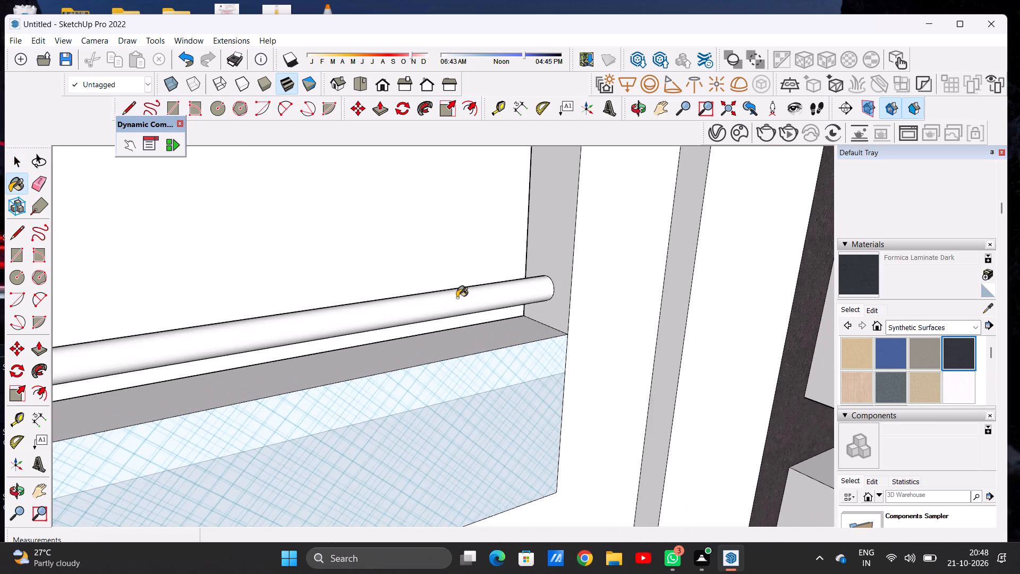
pyautogui.scroll(-2, 457, 298)
pyautogui.scroll(1, 457, 298)
pyautogui.scroll(-20, 457, 298)
pyautogui.scroll(1, 429, 332)
pyautogui.scroll(-6, 429, 331)
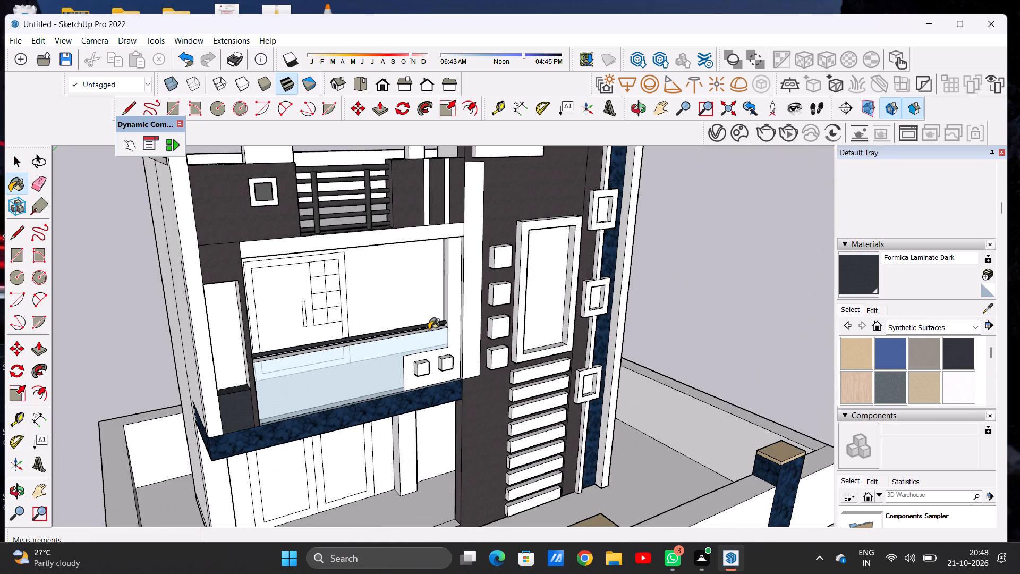
pyautogui.press('space')
# Examine the balcony glazing and handrail, the ground-floor entrance, the whole facade and the plain front boundary wall.
pyautogui.scroll(-5, 411, 331)
pyautogui.moveTo(476, 369); pyautogui.dragTo(315, 325, button='middle')
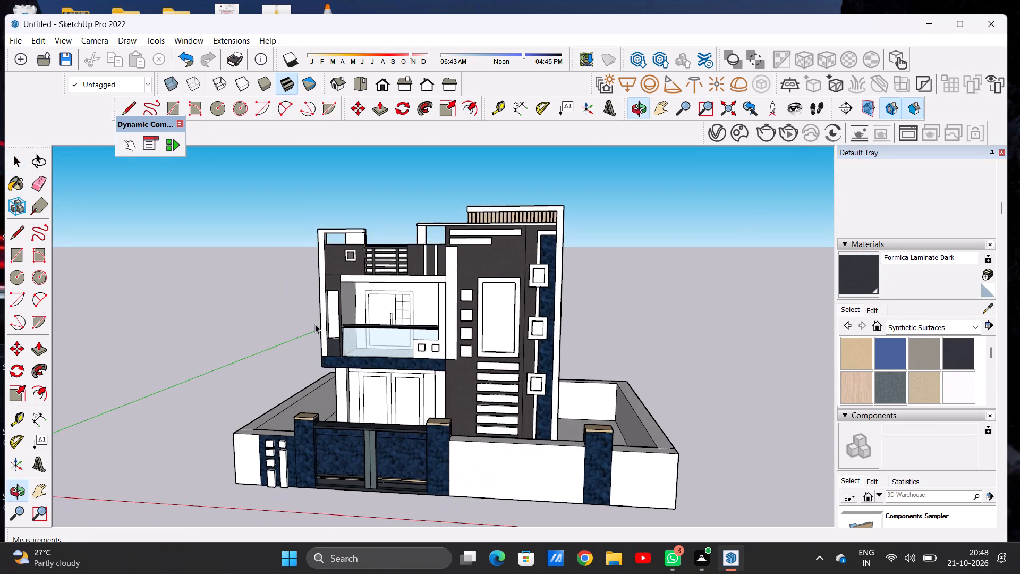
pyautogui.scroll(11, 320, 320)
pyautogui.moveTo(377, 331); pyautogui.dragTo(528, 366, button='middle')
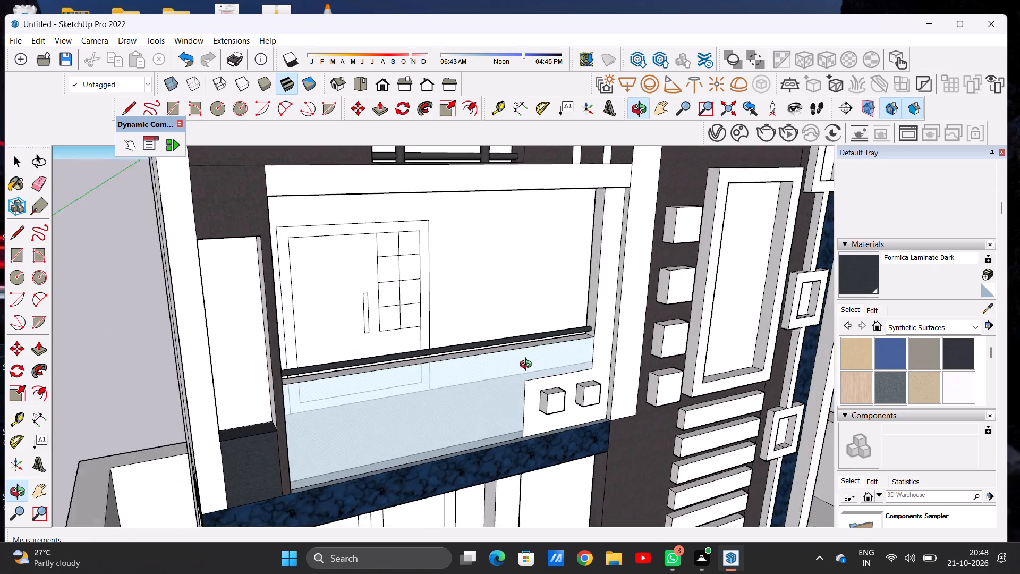
pyautogui.moveTo(528, 366); pyautogui.dragTo(405, 394, button='middle')
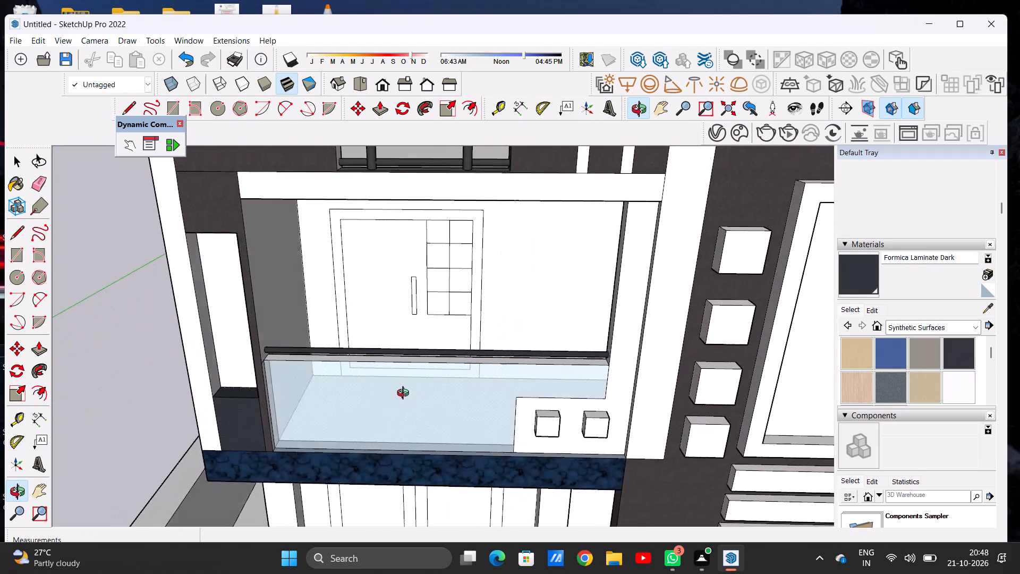
pyautogui.moveTo(405, 394); pyautogui.dragTo(418, 387, button='middle')
pyautogui.scroll(-12, 369, 341)
pyautogui.moveTo(444, 411); pyautogui.dragTo(450, 392, button='middle')
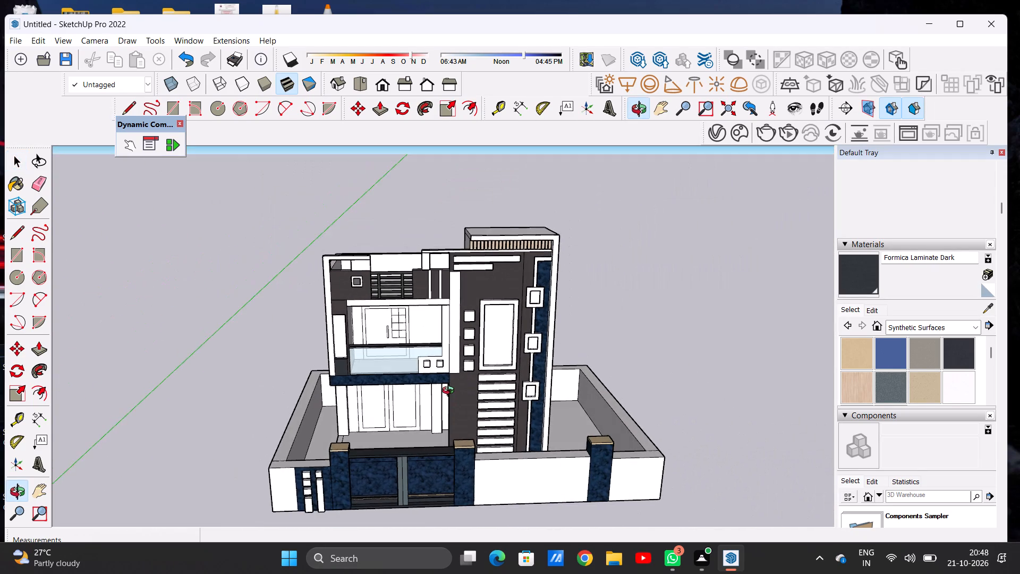
pyautogui.moveTo(450, 392); pyautogui.dragTo(450, 385, button='middle')
pyautogui.scroll(1, 424, 381)
pyautogui.scroll(-1, 424, 381)
pyautogui.scroll(5, 426, 380)
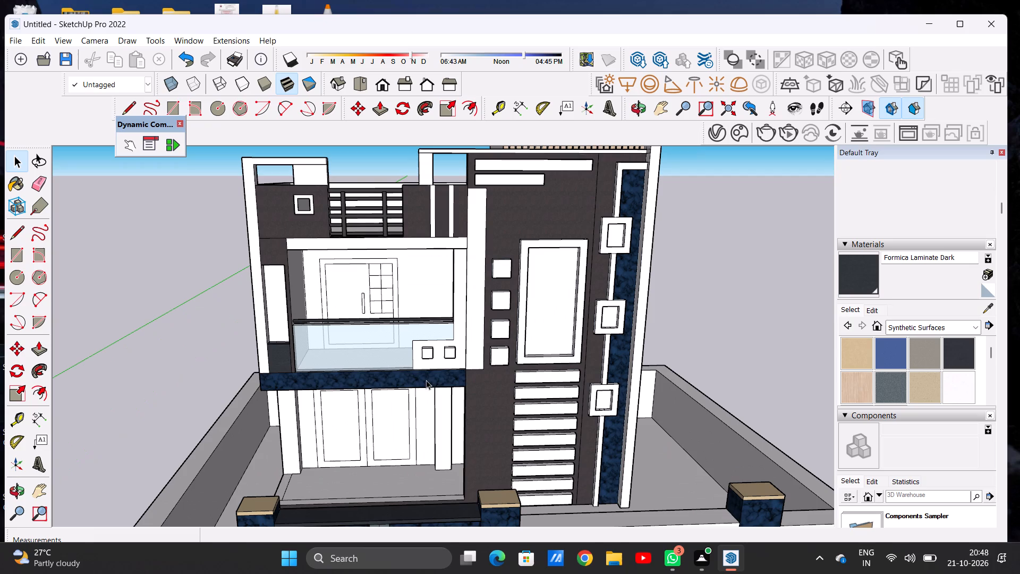
pyautogui.scroll(-3, 375, 369)
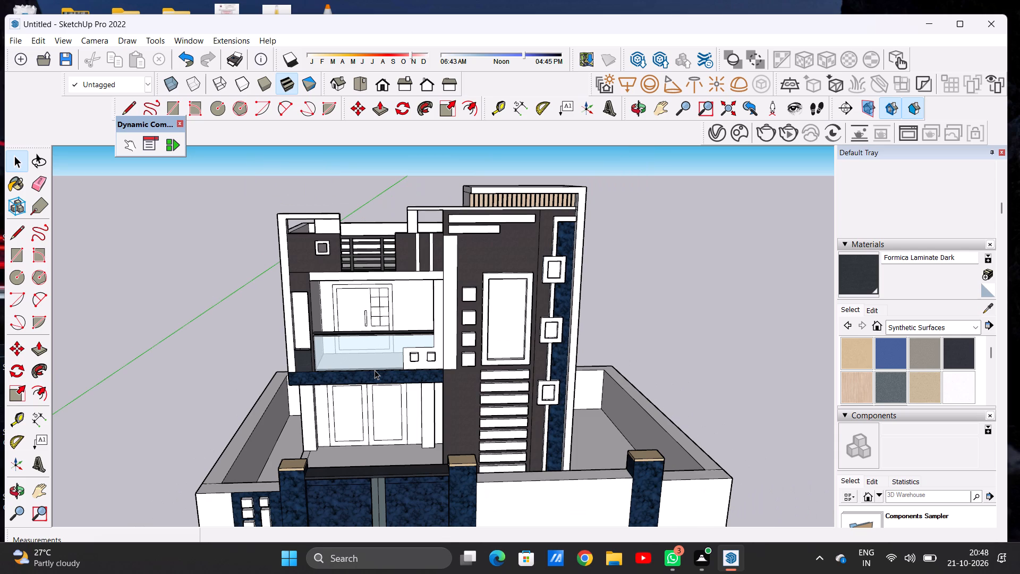
pyautogui.scroll(11, 378, 430)
pyautogui.scroll(-3, 190, 391)
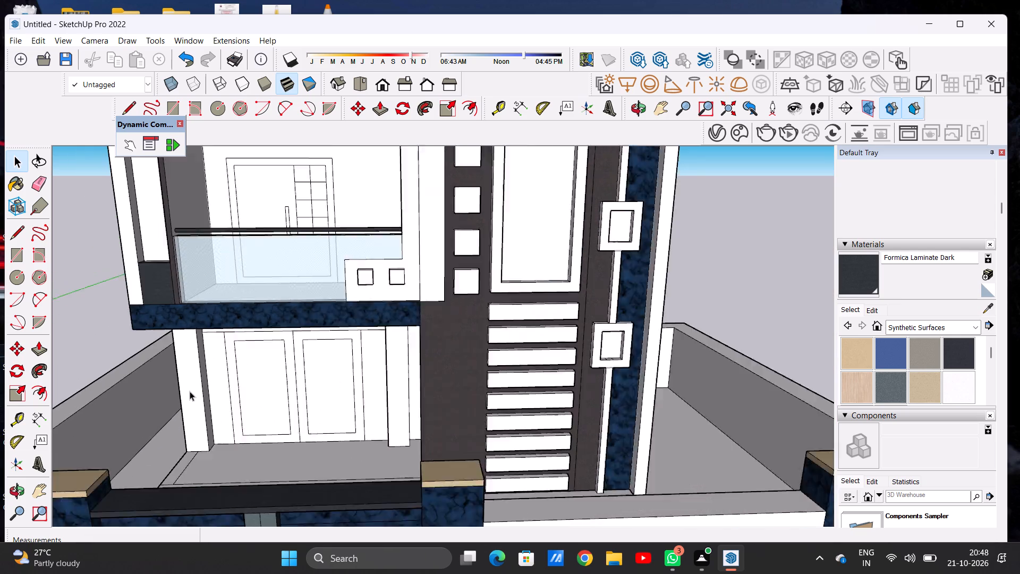
pyautogui.scroll(-14, 190, 391)
pyautogui.scroll(7, 263, 430)
pyautogui.moveTo(355, 456); pyautogui.dragTo(355, 414, button='middle')
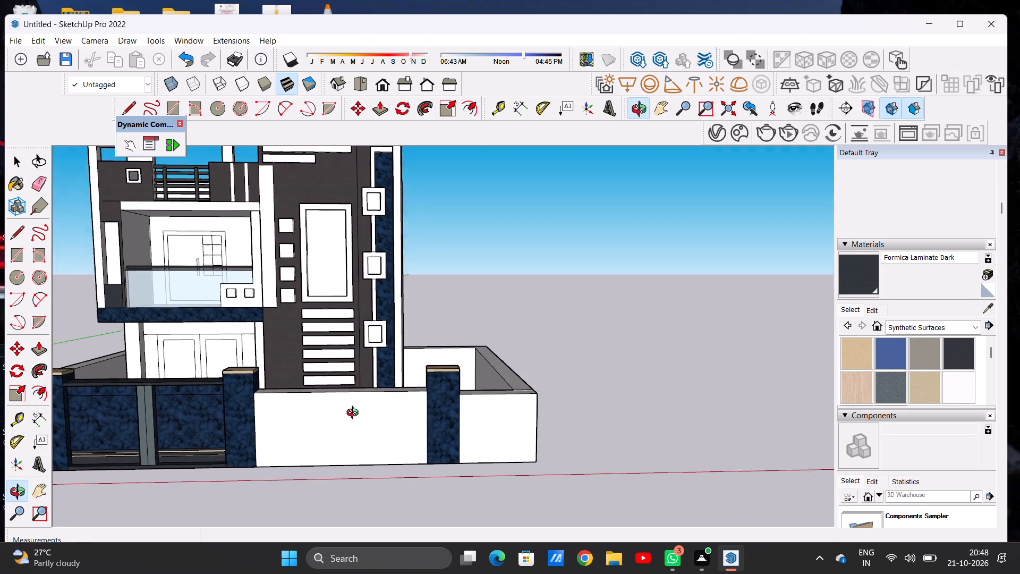
pyautogui.moveTo(355, 414); pyautogui.dragTo(355, 409, button='middle')
pyautogui.scroll(2, 405, 447)
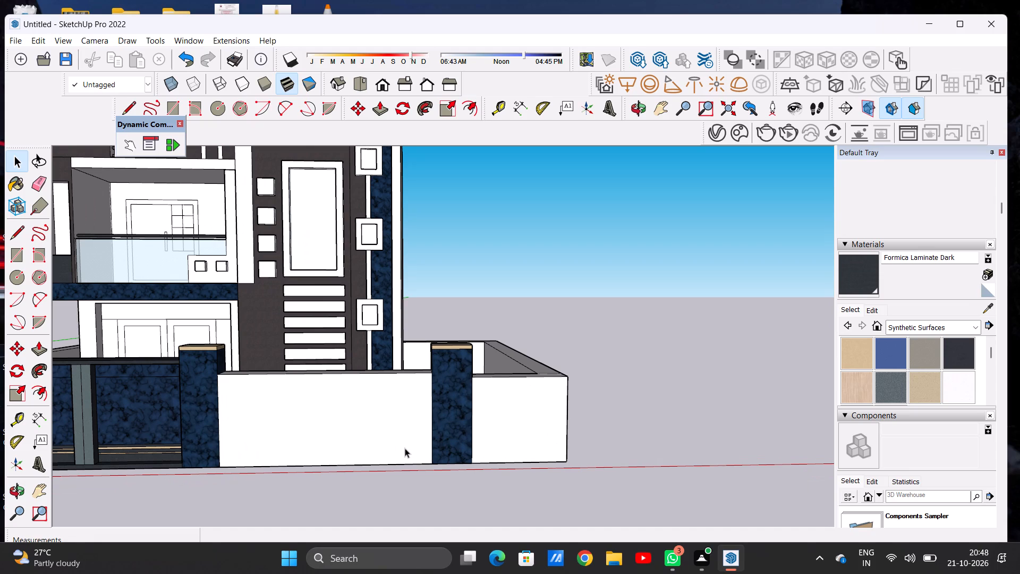
# Draw a horizontal rectangle about 9" by 4' 4" near the top of the front boundary wall, against the marble pillar farther from the gate.
pyautogui.press('r')
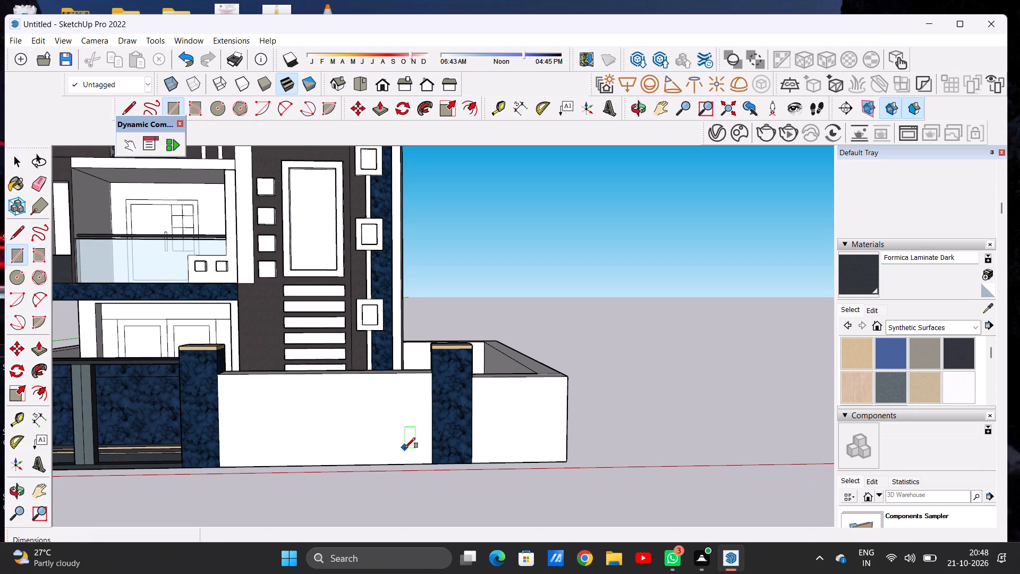
pyautogui.scroll(-9, 394, 448)
pyautogui.scroll(6, 409, 449)
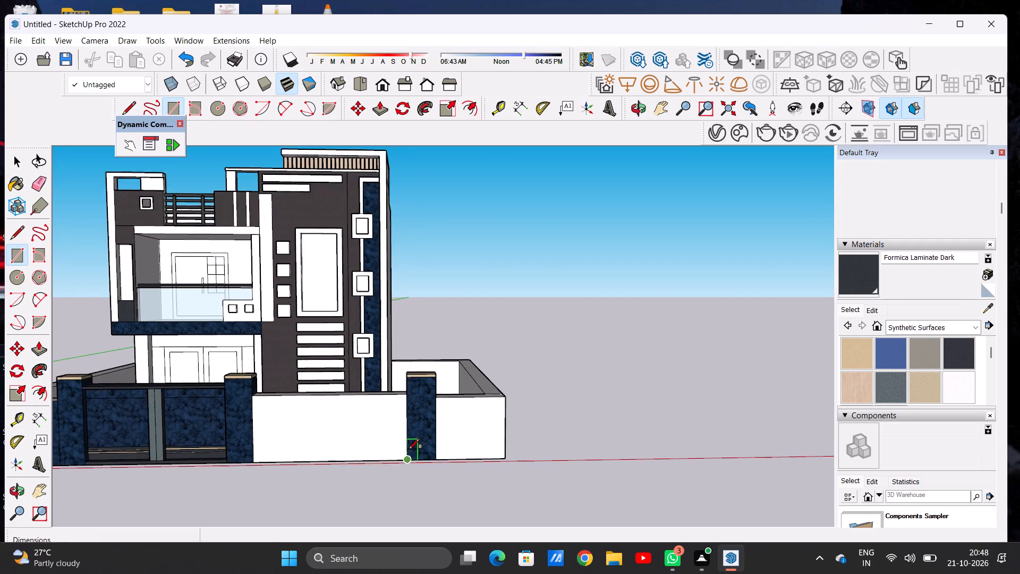
pyautogui.moveTo(409, 449); pyautogui.dragTo(344, 449, button='middle')
pyautogui.moveTo(344, 449); pyautogui.dragTo(391, 453, button='middle')
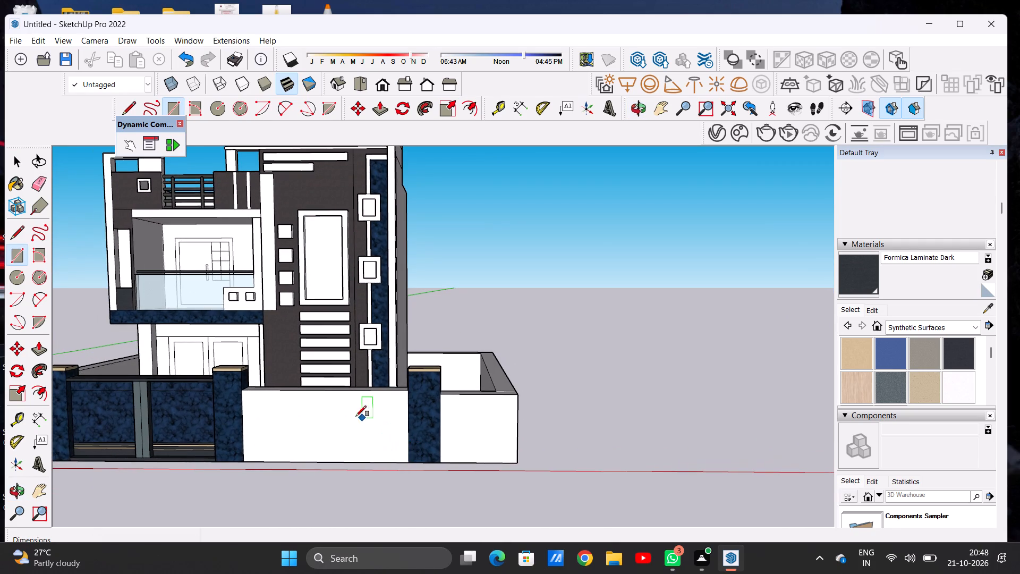
pyautogui.scroll(5, 348, 411)
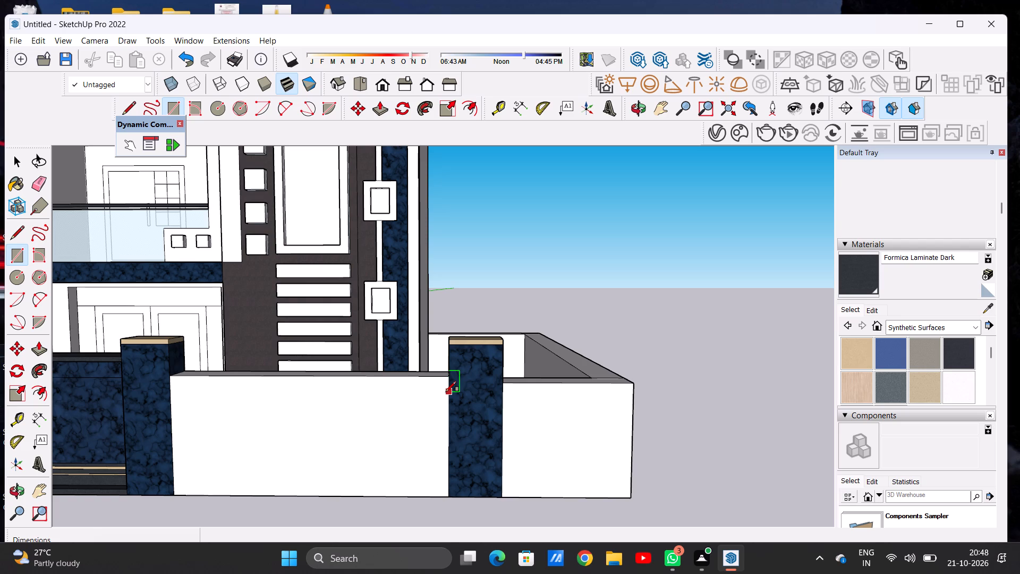
pyautogui.click(446, 392)
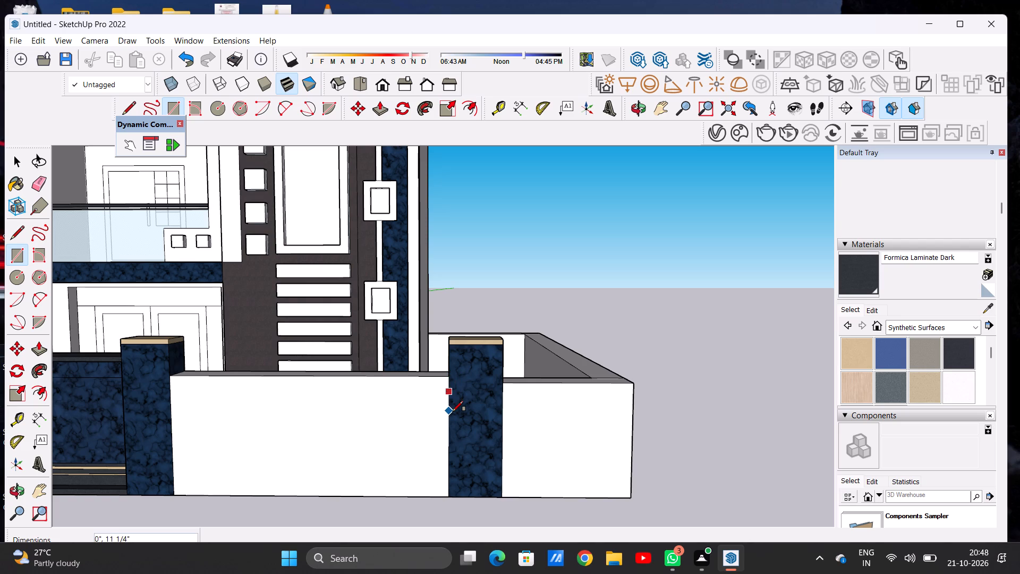
pyautogui.click(453, 406)
pyautogui.click(356, 407)
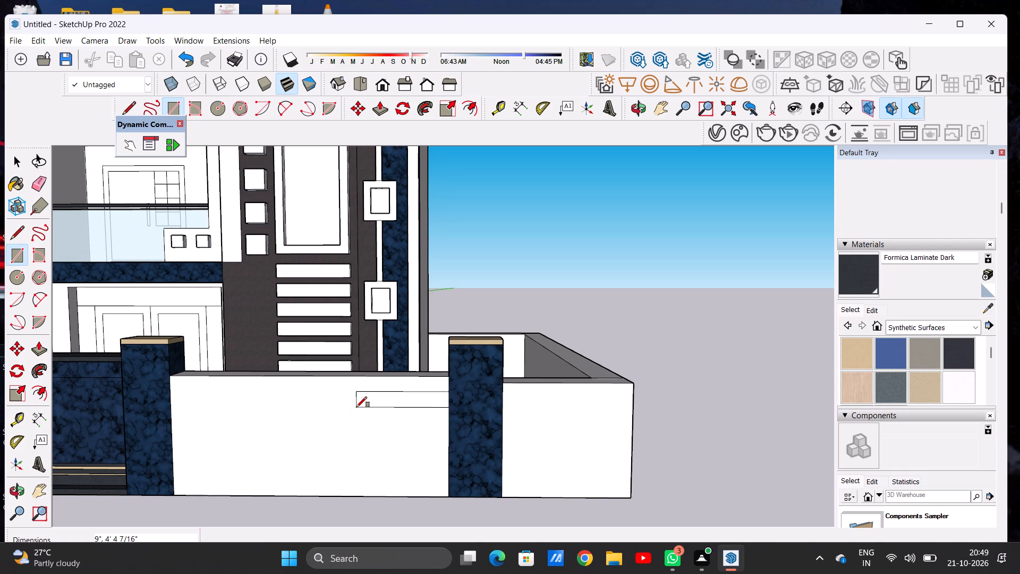
# Copy the rectangular strip three times down the boundary wall along the marble pillar's edge, spaced about 1' 2" to 1' 4" apart.
pyautogui.press('space')
pyautogui.doubleClick(360, 402)
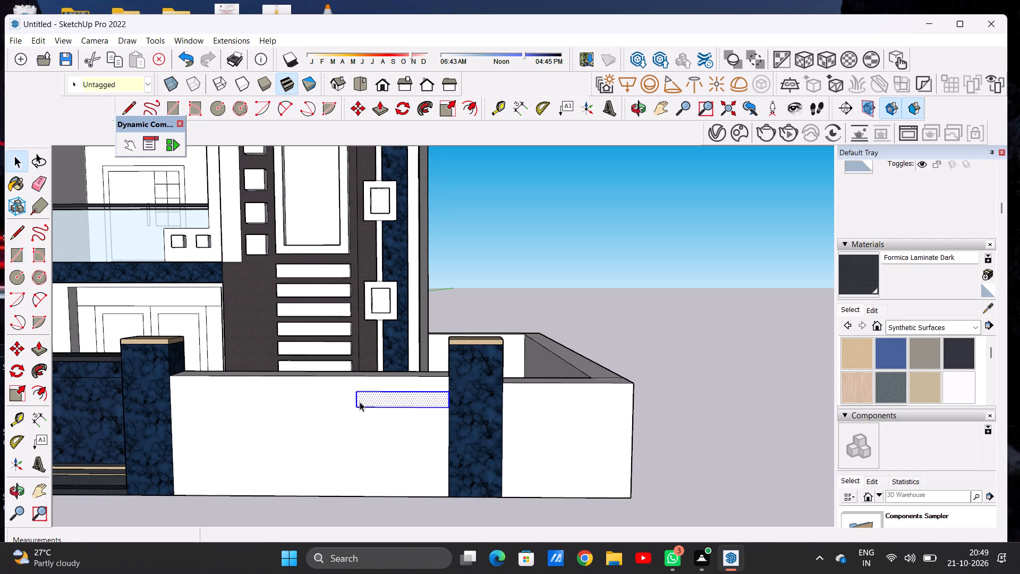
pyautogui.press('m')
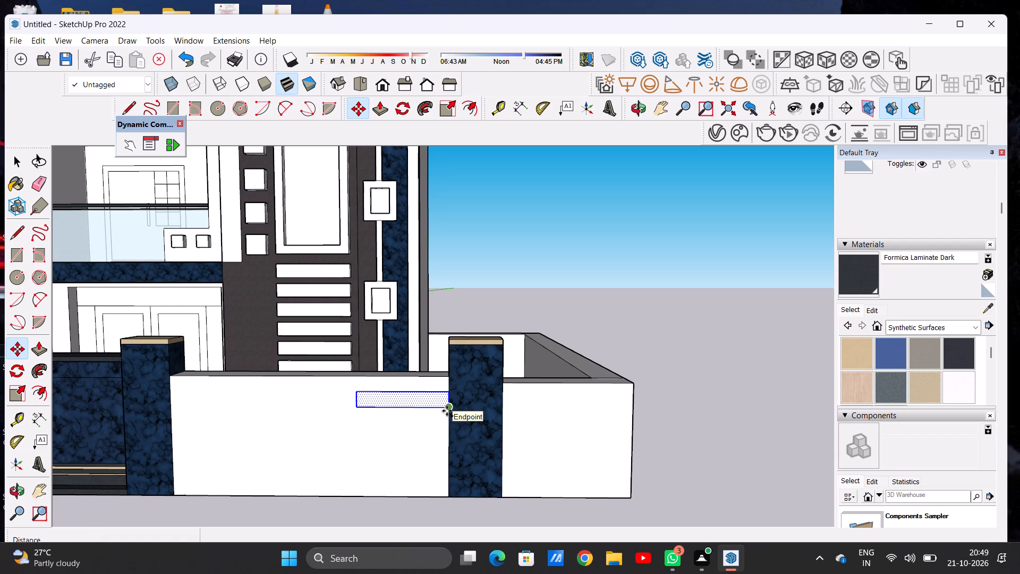
pyautogui.click(447, 411)
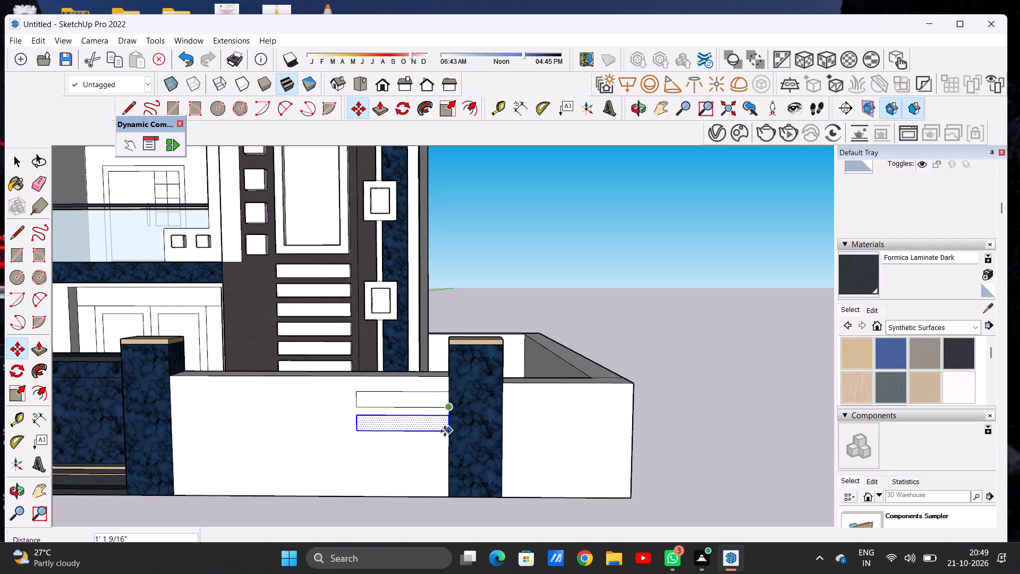
pyautogui.click(445, 434)
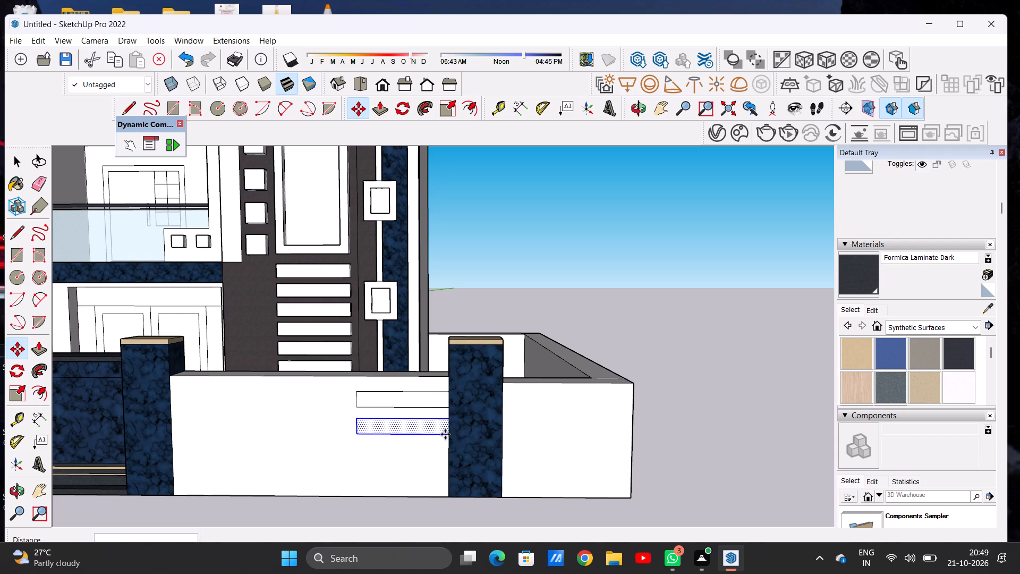
pyautogui.click(445, 434)
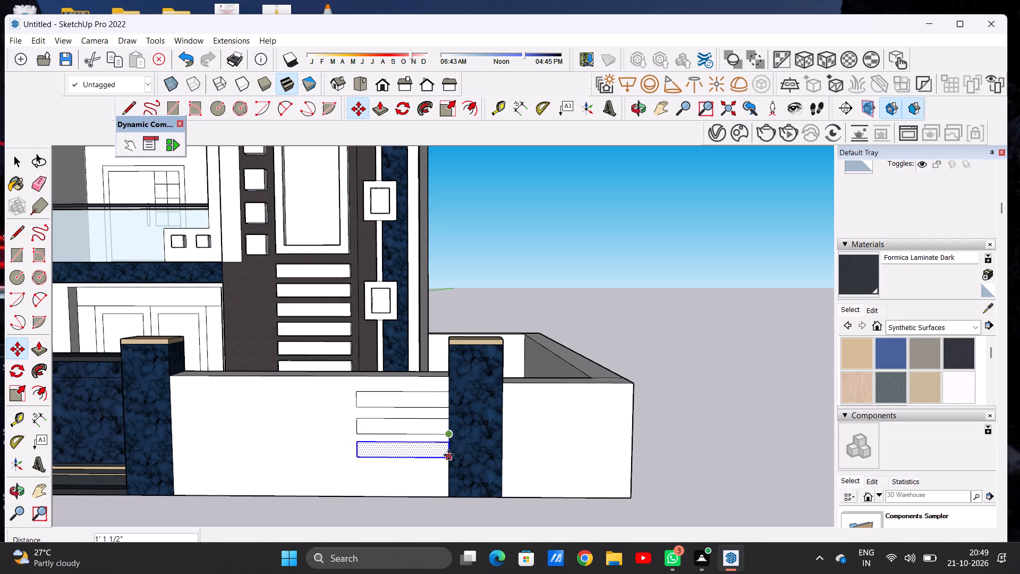
pyautogui.click(448, 458)
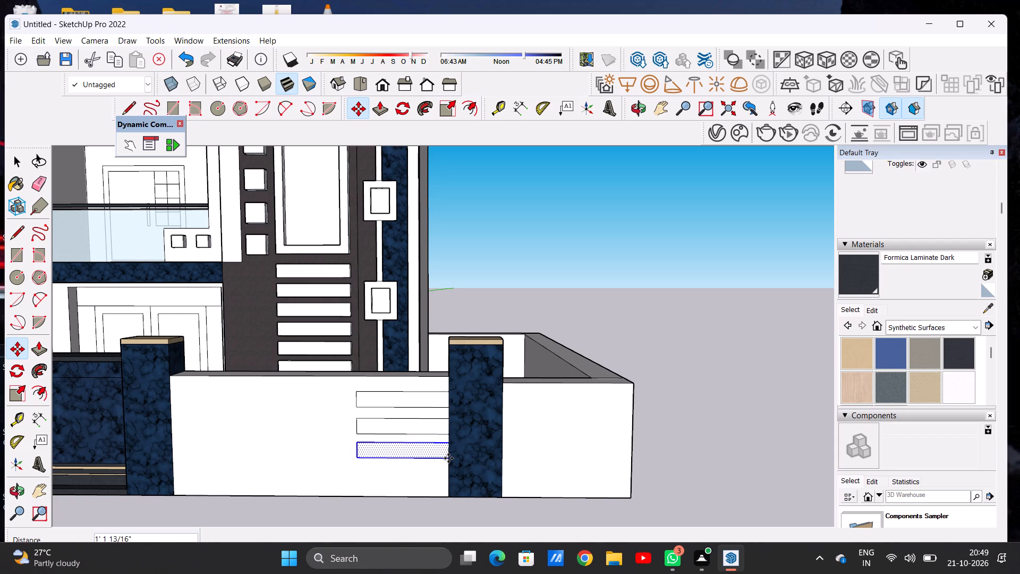
pyautogui.click(448, 458)
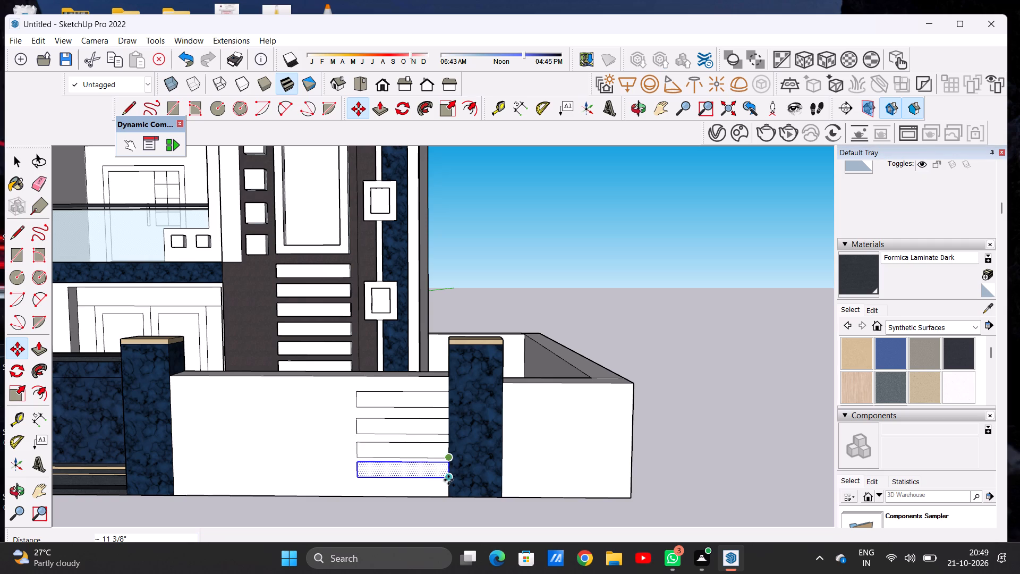
pyautogui.click(448, 485)
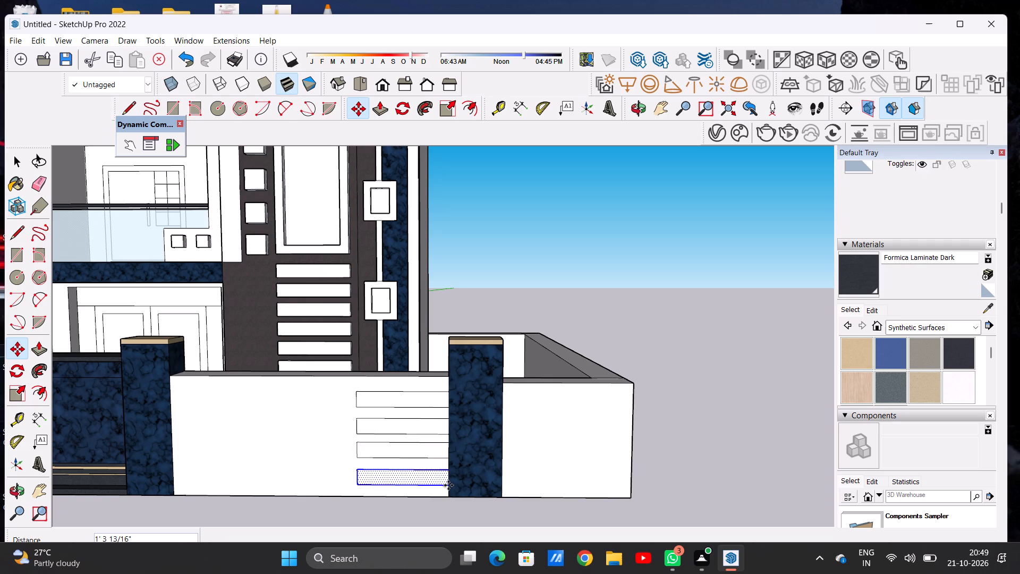
pyautogui.press('space')
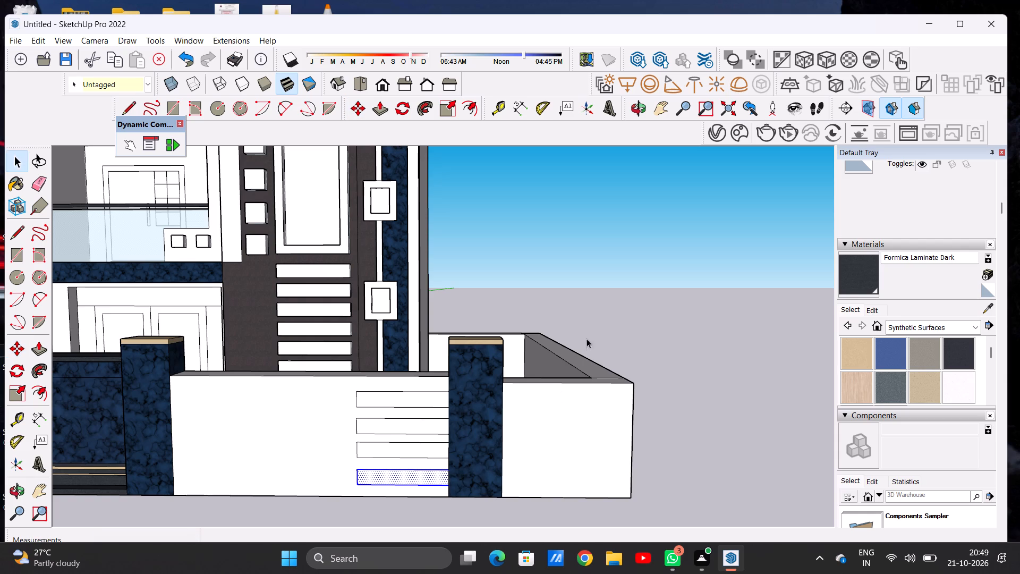
pyautogui.click(589, 329)
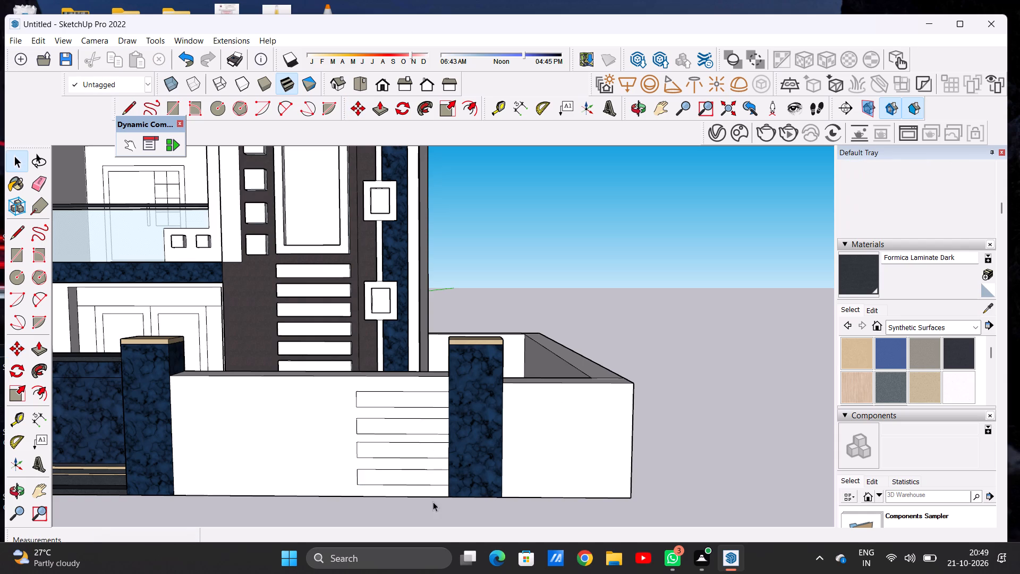
# Draw a square of about 11 11/16" on the upper front boundary wall, between the gate pillar and the horizontal strips.
pyautogui.scroll(-6, 503, 491)
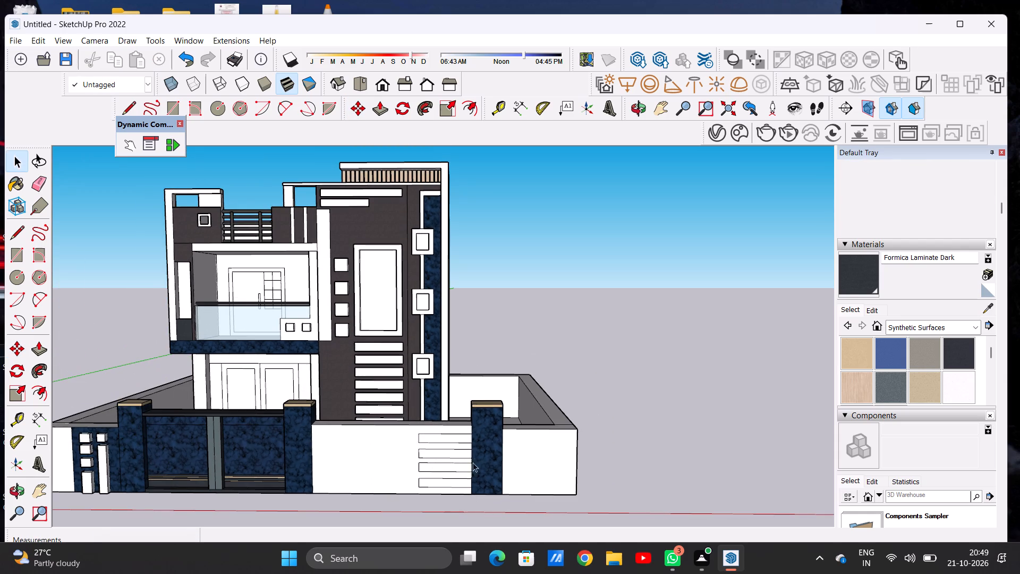
pyautogui.scroll(-5, 474, 450)
pyautogui.scroll(12, 449, 467)
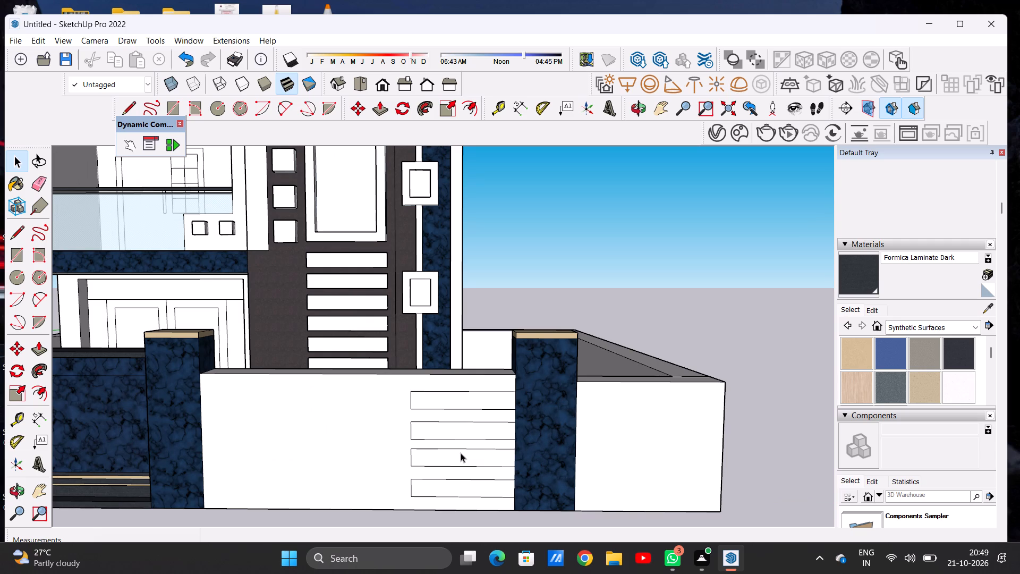
pyautogui.scroll(-7, 383, 416)
pyautogui.scroll(3, 388, 419)
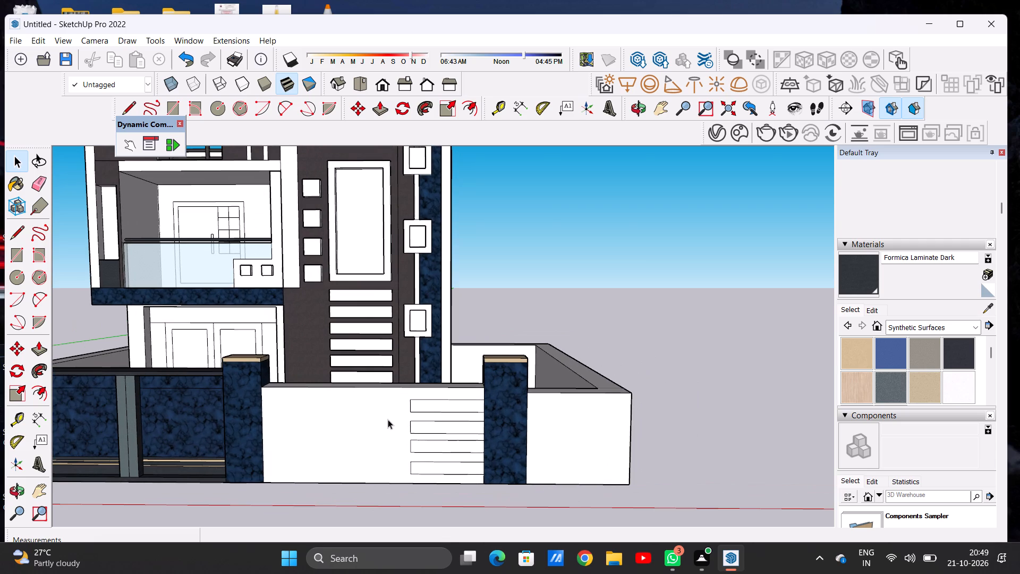
pyautogui.scroll(-9, 388, 419)
pyautogui.scroll(1, 388, 420)
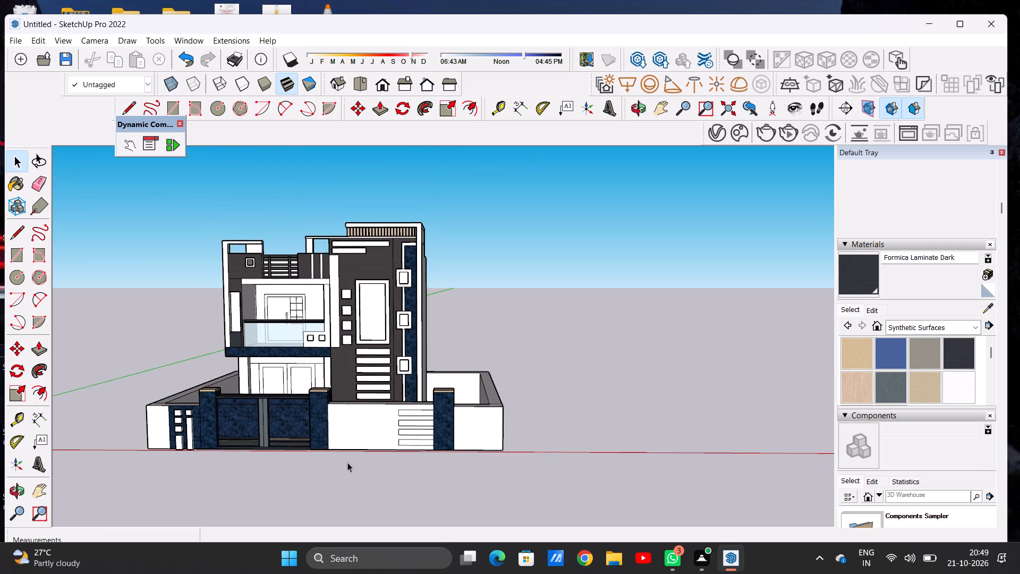
pyautogui.scroll(4, 347, 462)
pyautogui.scroll(8, 388, 394)
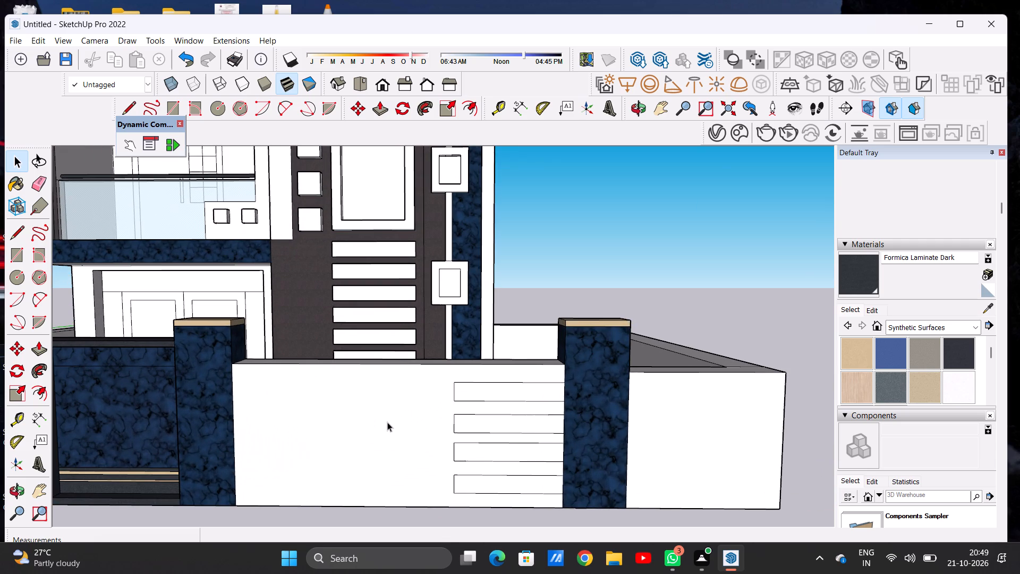
pyautogui.press('r')
pyautogui.scroll(4, 375, 403)
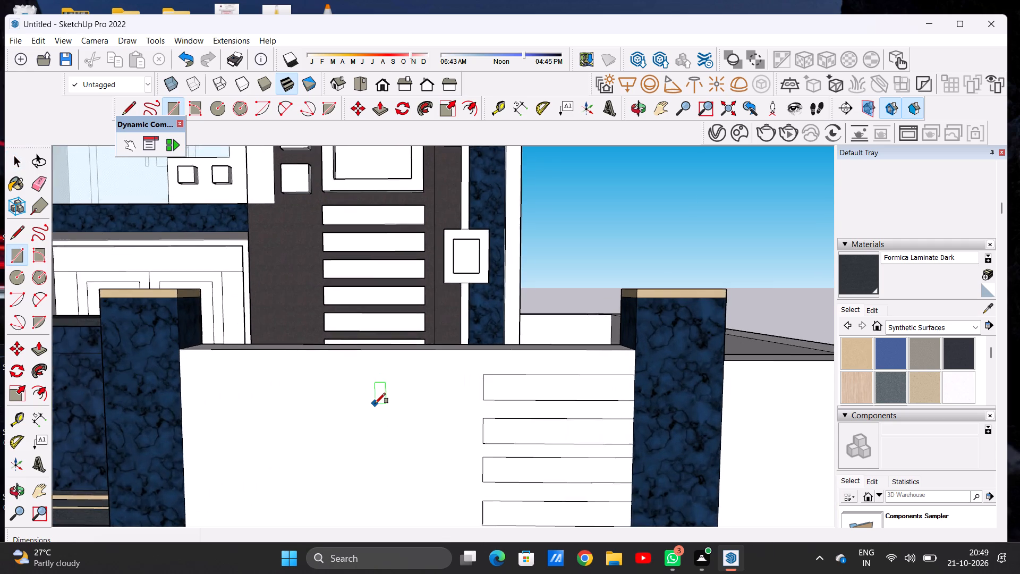
pyautogui.click(294, 381)
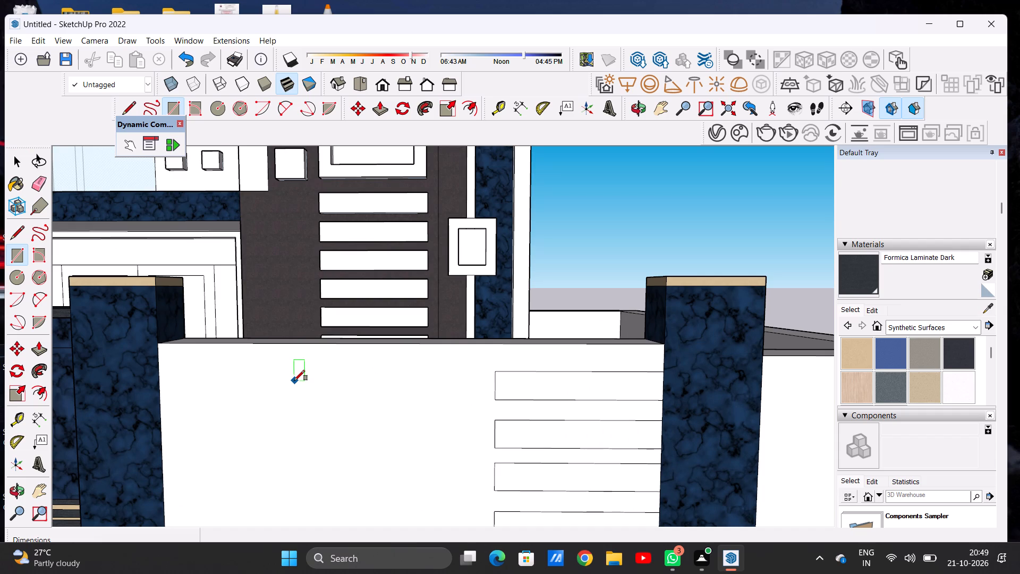
pyautogui.click(330, 417)
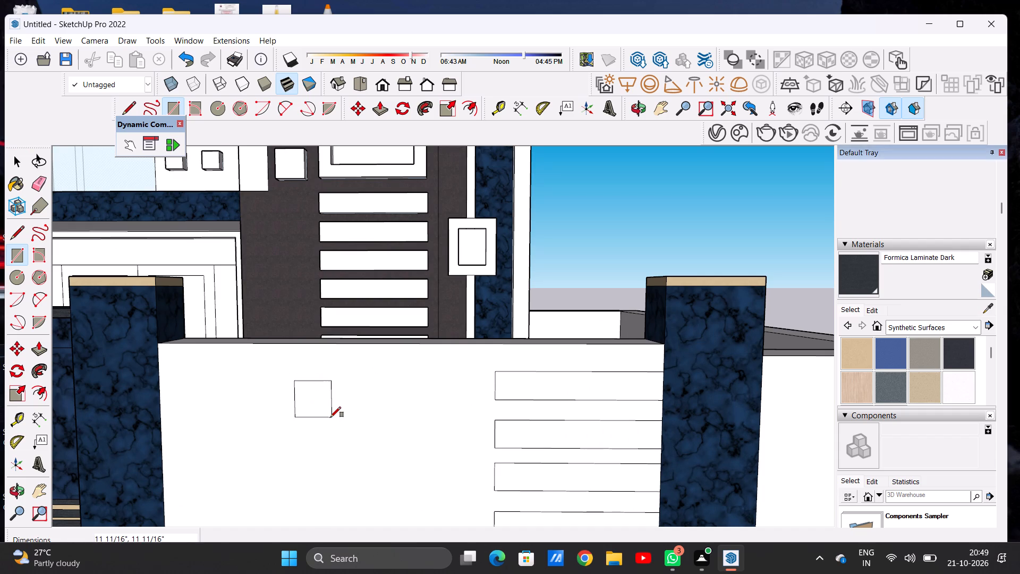
# Copy the square twice in a row along the boundary wall toward the horizontal strips, placing the first copy about 1' 6" away.
pyautogui.press('space')
pyautogui.doubleClick(313, 399)
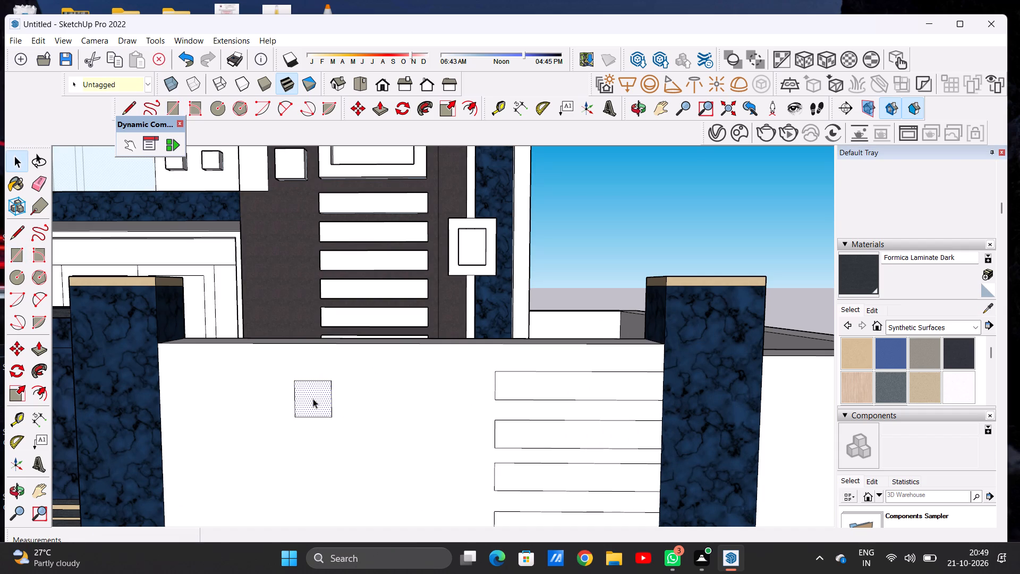
pyautogui.press('m')
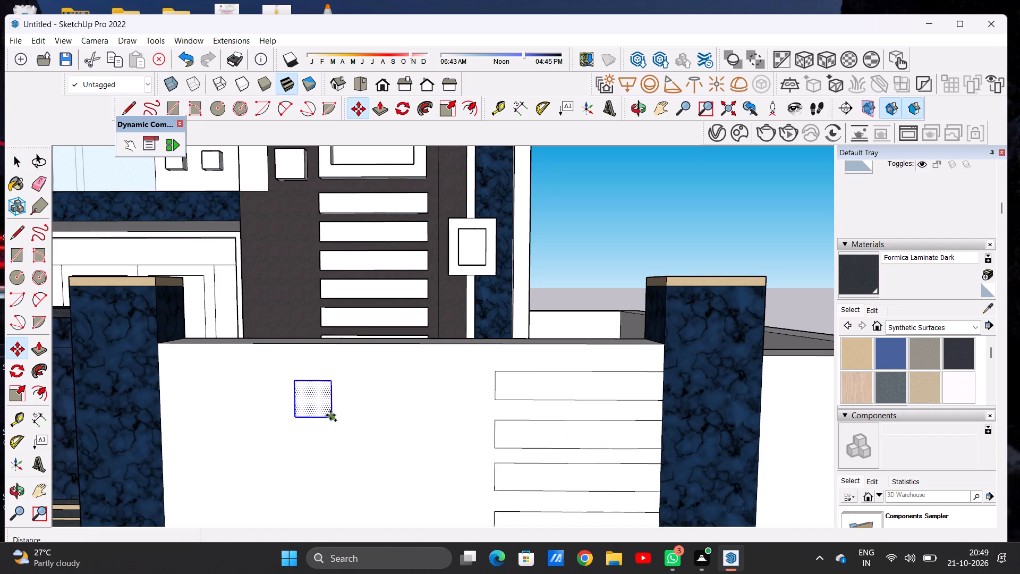
pyautogui.click(330, 415)
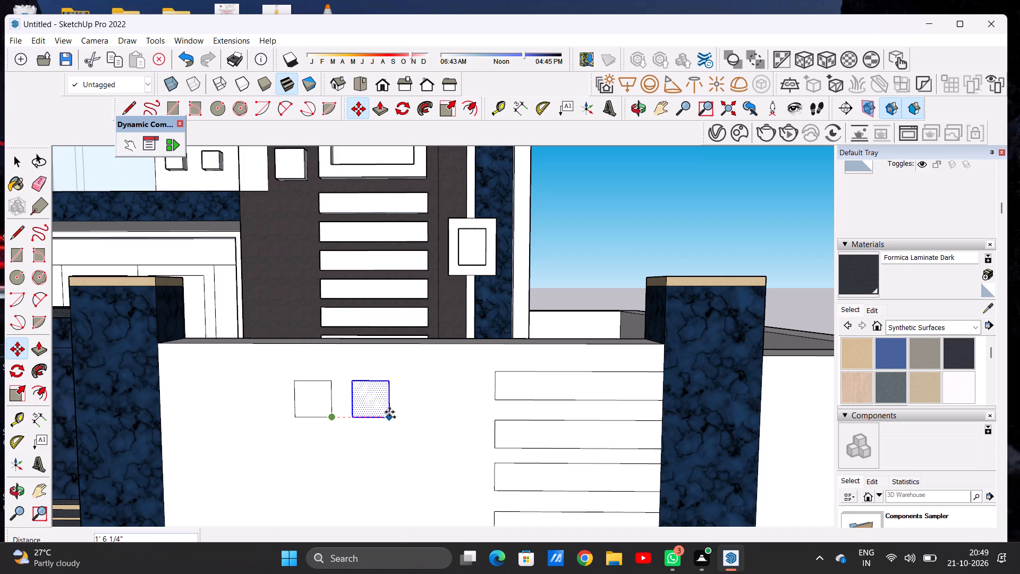
pyautogui.click(389, 412)
pyautogui.click(388, 419)
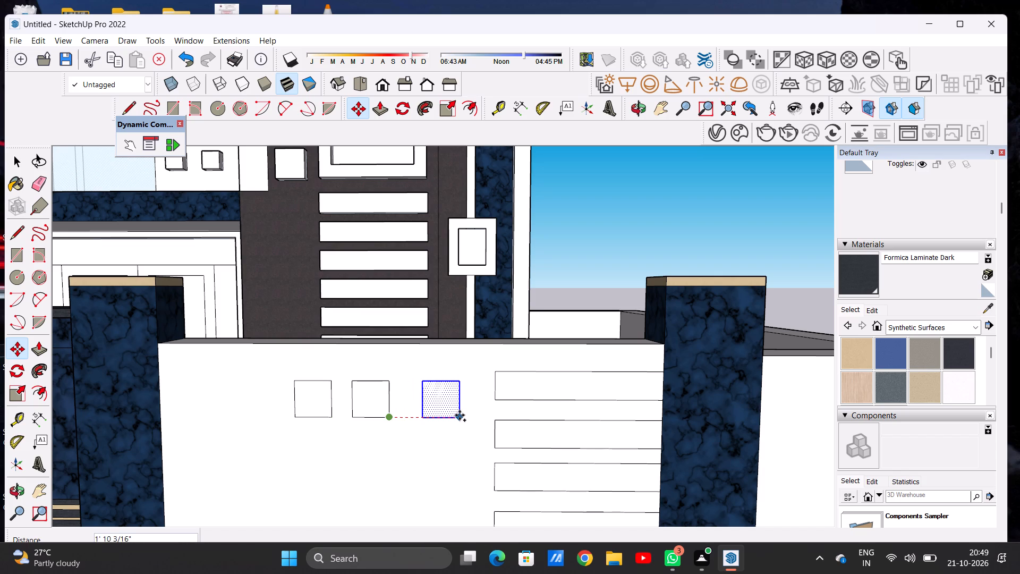
pyautogui.click(454, 415)
pyautogui.press('space')
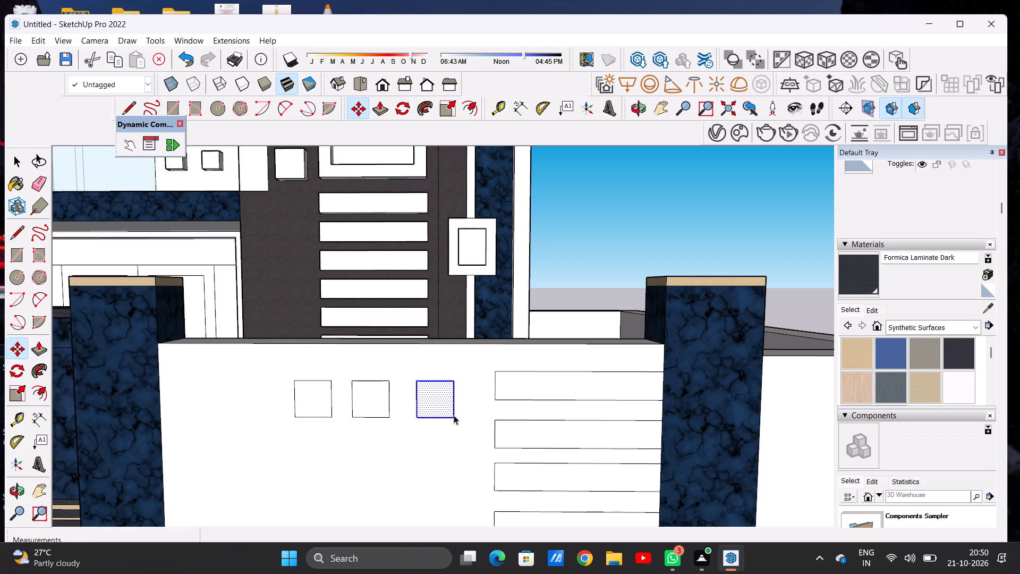
# Move the middle square about 1 7/8" toward the square nearest the horizontal strips to even out the spacing.
pyautogui.doubleClick(361, 406)
pyautogui.press('m')
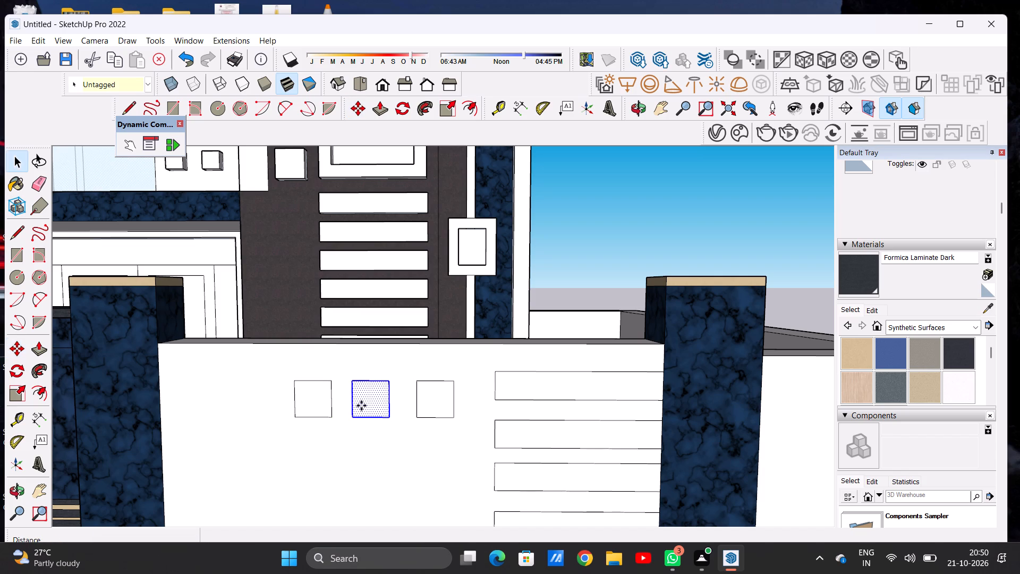
pyautogui.click(390, 416)
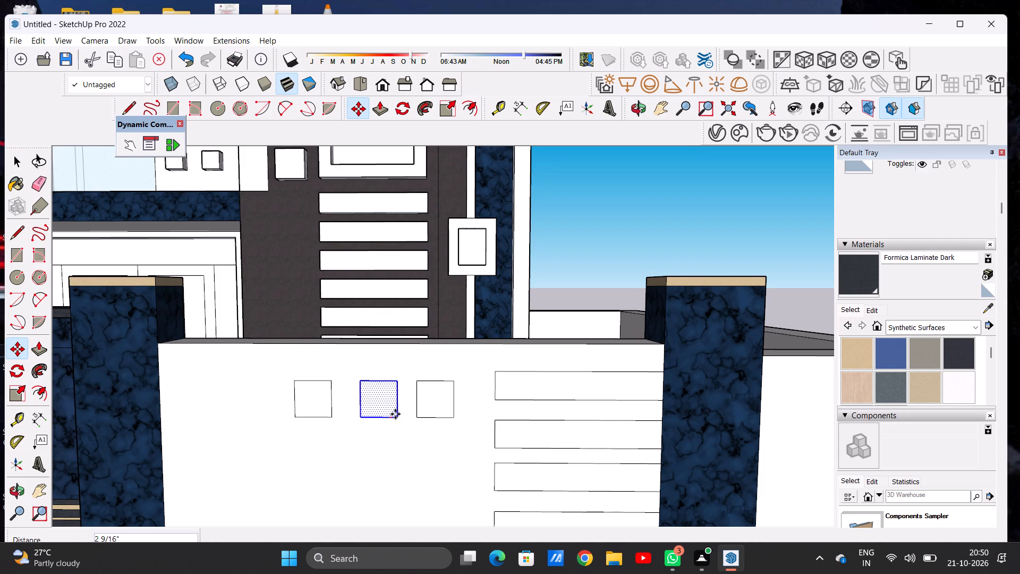
pyautogui.click(395, 414)
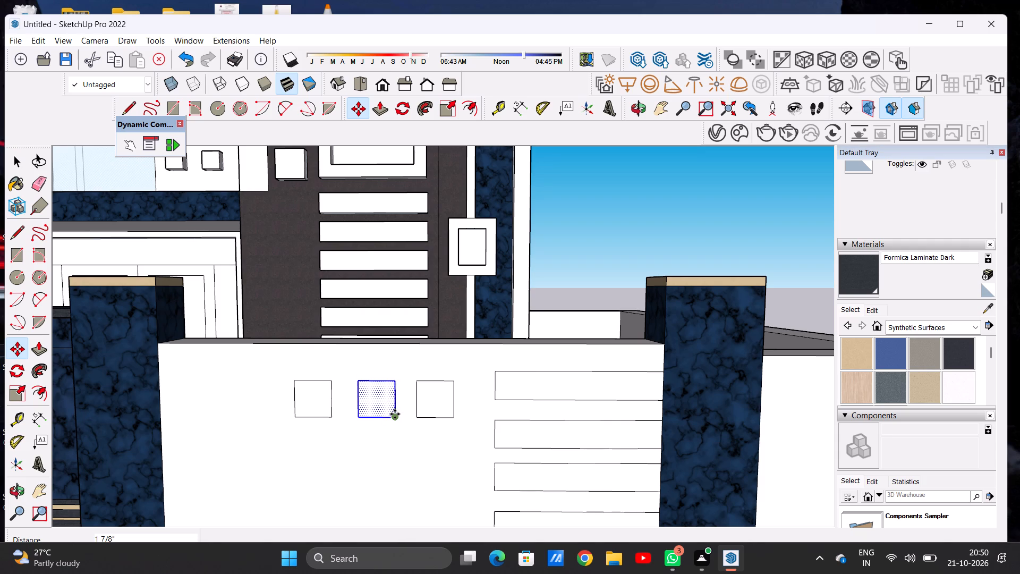
pyautogui.press('space')
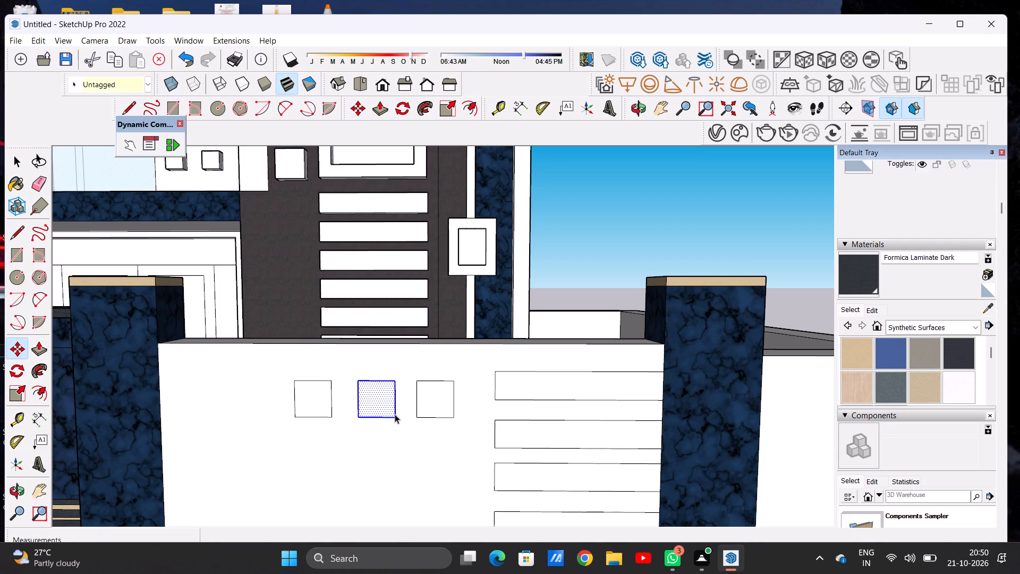
pyautogui.scroll(-7, 361, 396)
pyautogui.click(505, 292)
# Copy the square nearest the gate pillar about 1' 4 5/8" straight down the wall to start a second row.
pyautogui.scroll(7, 369, 437)
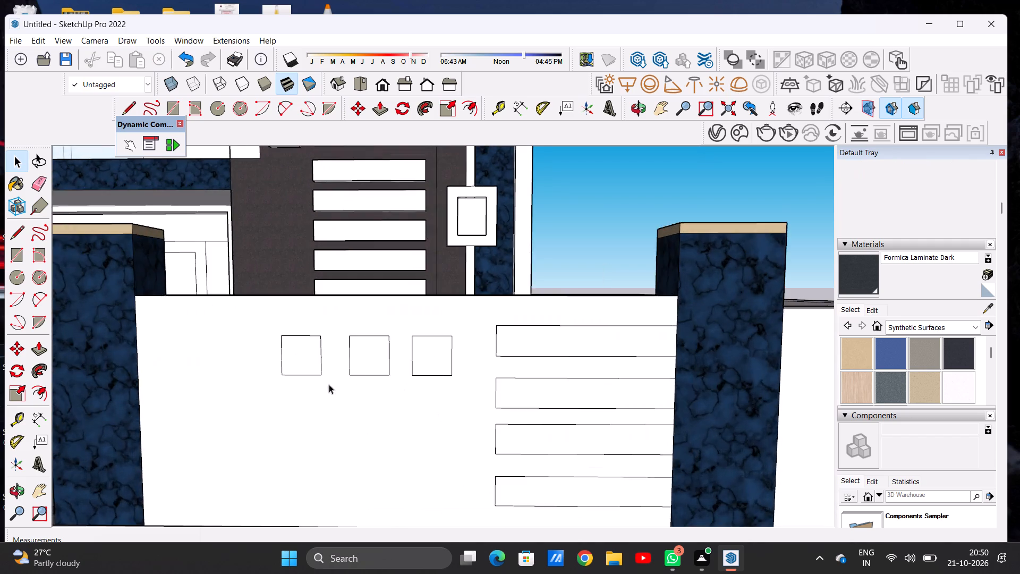
pyautogui.scroll(4, 320, 367)
pyautogui.doubleClick(280, 359)
pyautogui.press('m')
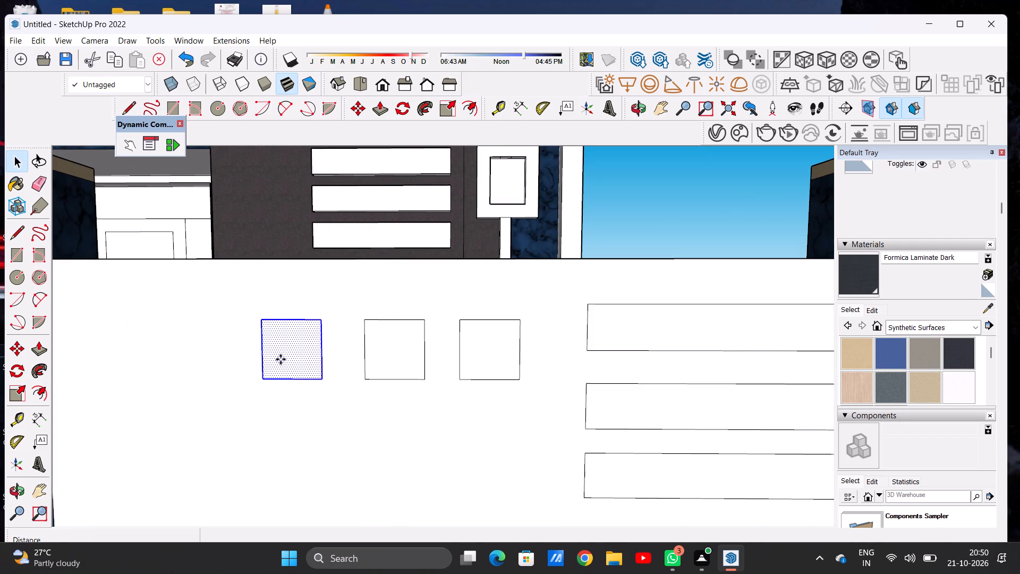
pyautogui.click(261, 381)
pyautogui.click(260, 462)
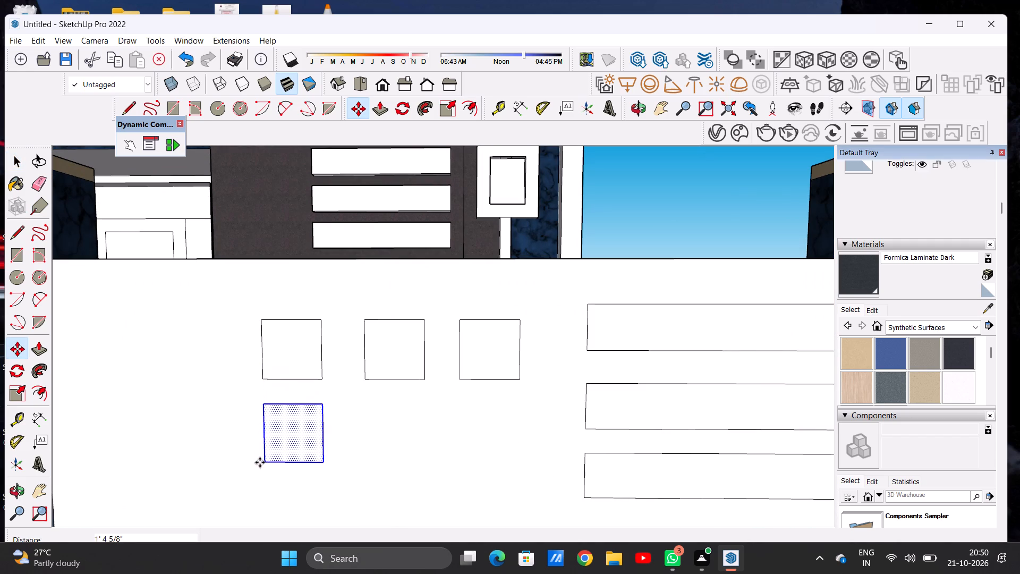
pyautogui.press('space')
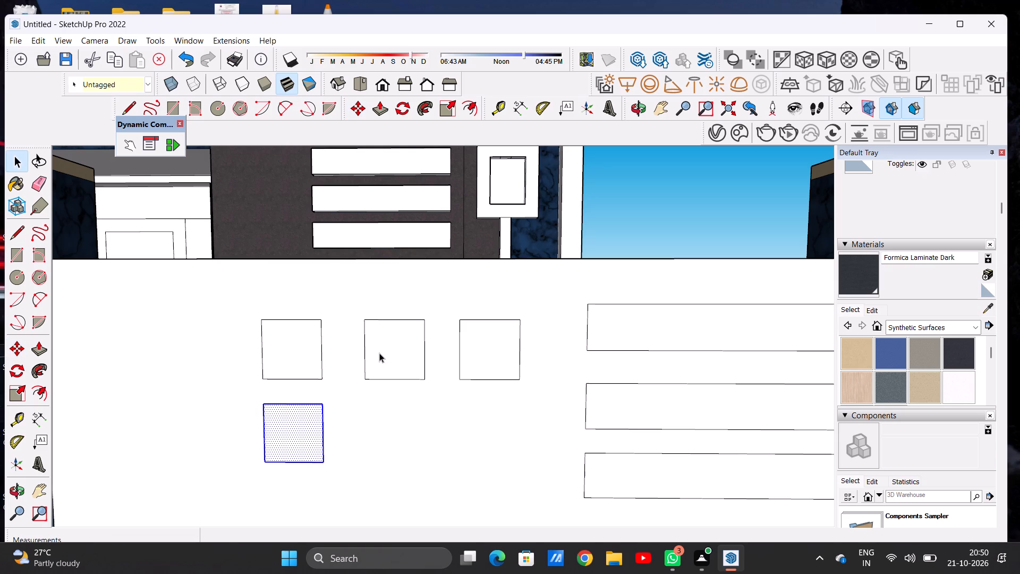
# Copy the lower square twice along the wall toward the strips, about 1' 6" to 1' 8" apart, completing the second row.
pyautogui.press('m')
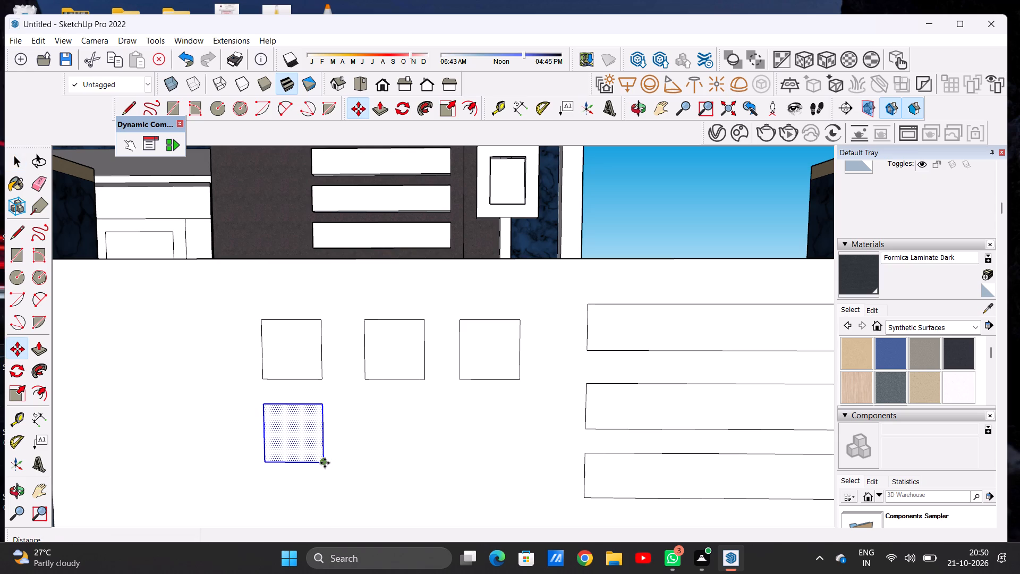
pyautogui.click(325, 463)
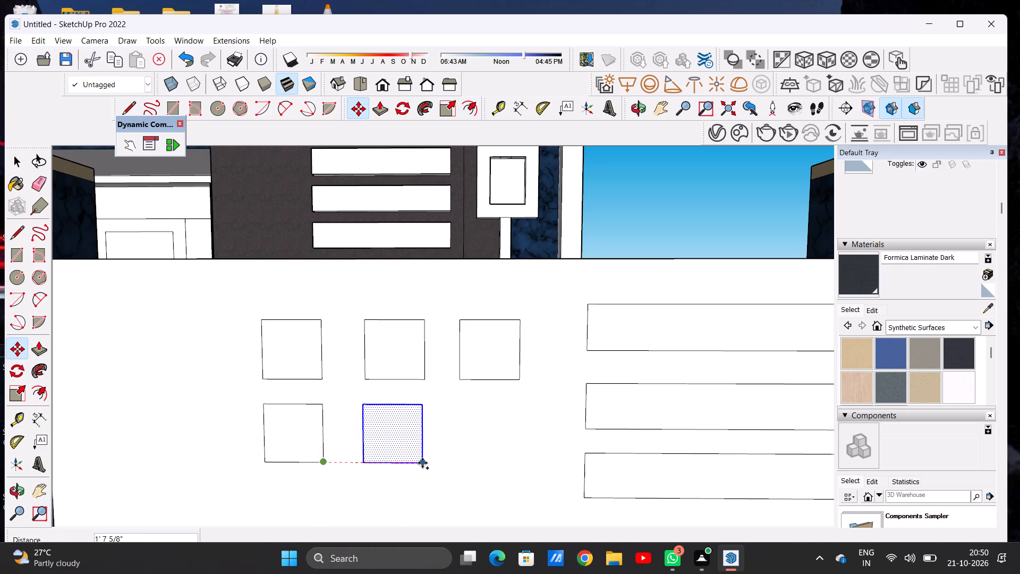
pyautogui.click(427, 462)
pyautogui.click(427, 462)
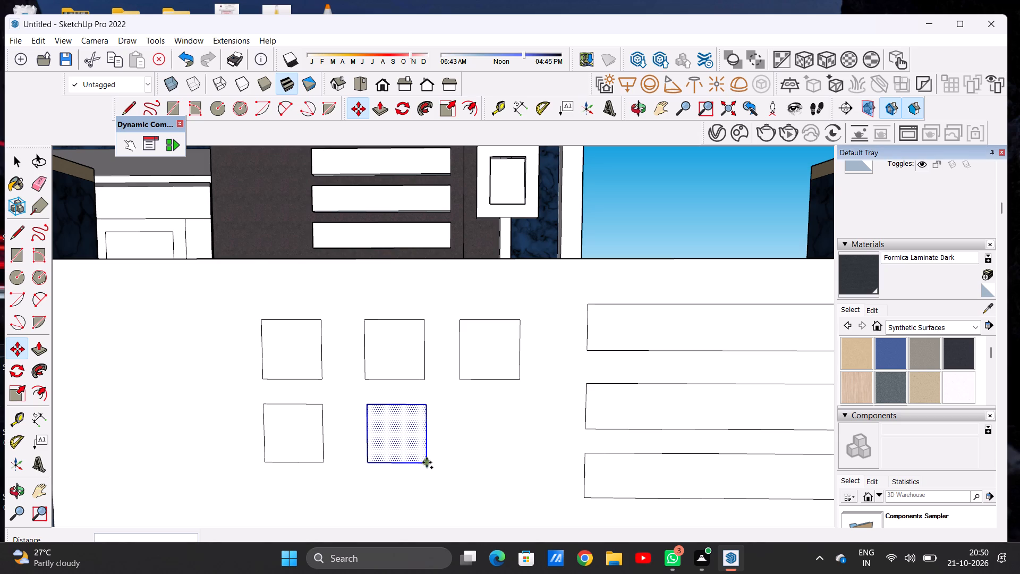
pyautogui.click(518, 465)
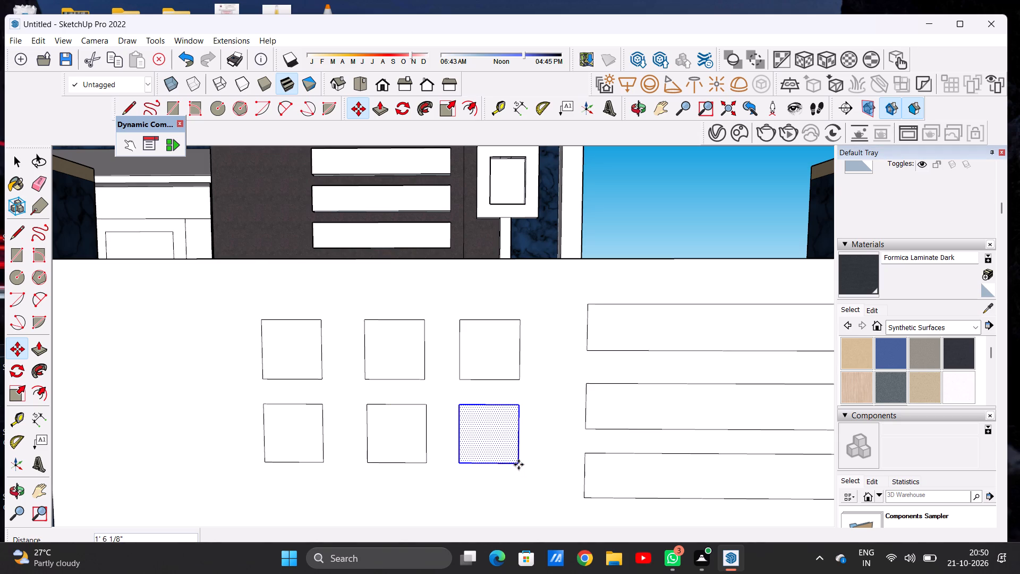
pyautogui.press('space')
pyautogui.scroll(-16, 385, 441)
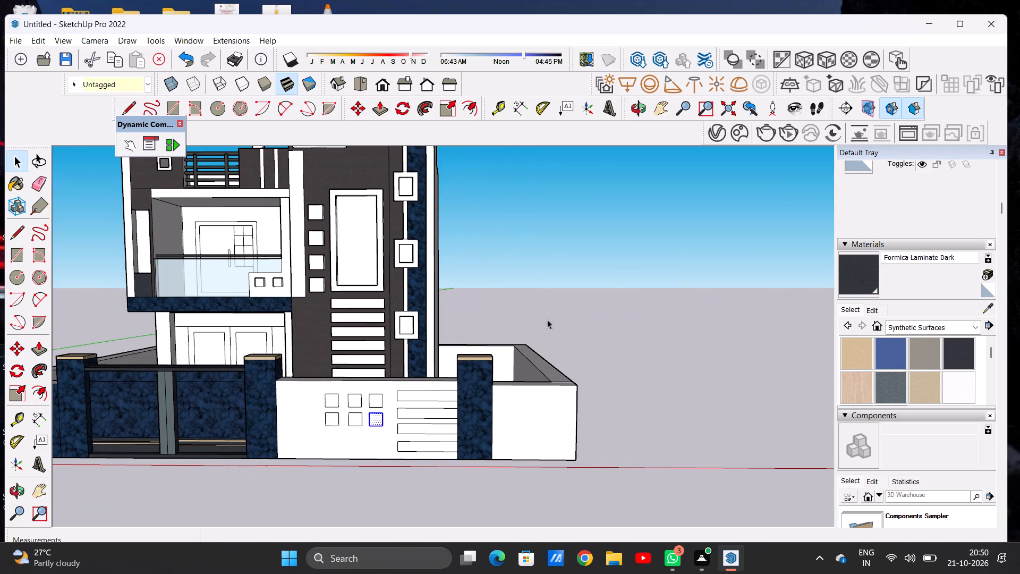
pyautogui.click(593, 309)
# Examine the squares and horizontal strips on the front boundary wall from several angles and against the whole facade.
pyautogui.scroll(-7, 433, 400)
pyautogui.scroll(5, 405, 410)
pyautogui.scroll(-1, 405, 410)
pyautogui.scroll(7, 405, 410)
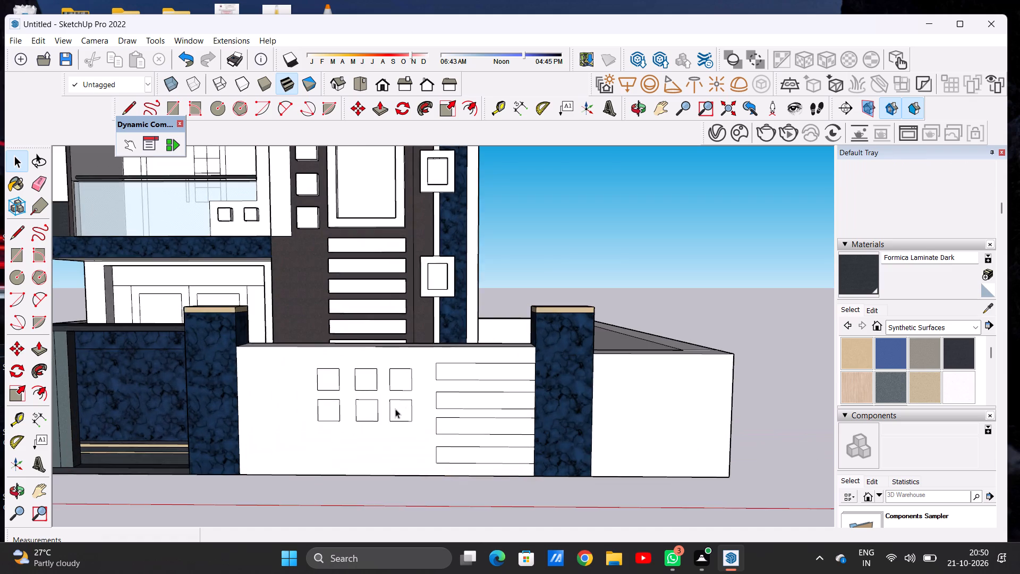
pyautogui.moveTo(327, 410); pyautogui.dragTo(464, 422, button='middle')
pyautogui.scroll(-9, 403, 399)
pyautogui.scroll(8, 437, 398)
pyautogui.scroll(-8, 368, 432)
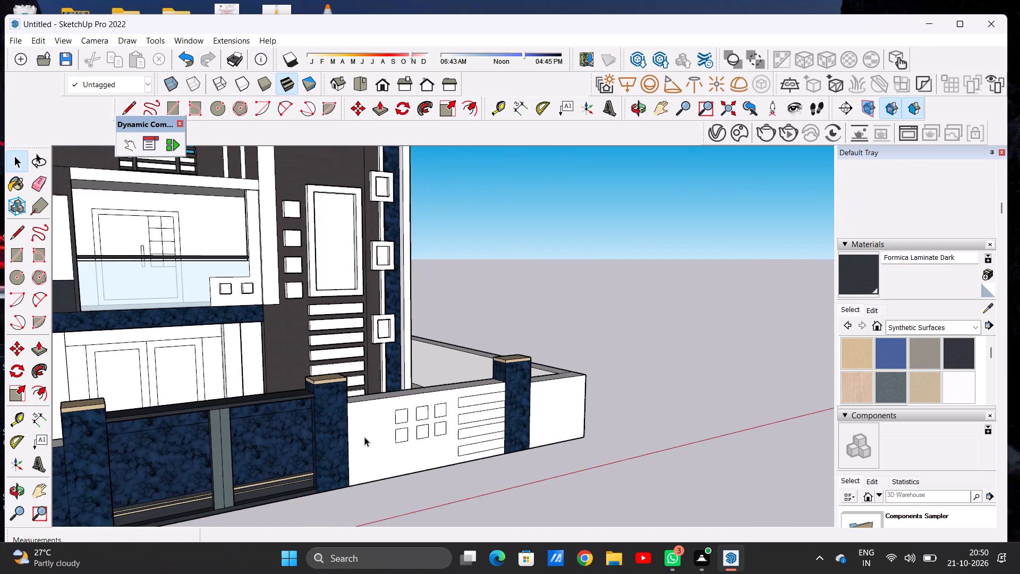
pyautogui.moveTo(436, 426); pyautogui.dragTo(311, 425, button='middle')
pyautogui.scroll(-6, 346, 398)
pyautogui.scroll(8, 378, 403)
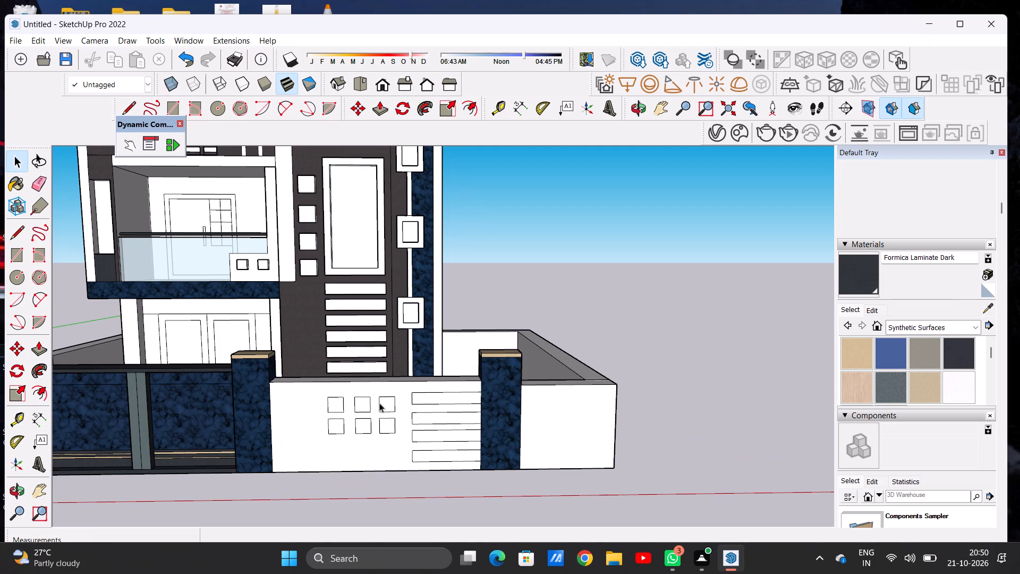
pyautogui.scroll(-4, 371, 408)
pyautogui.scroll(-20, 371, 408)
pyautogui.scroll(7, 396, 414)
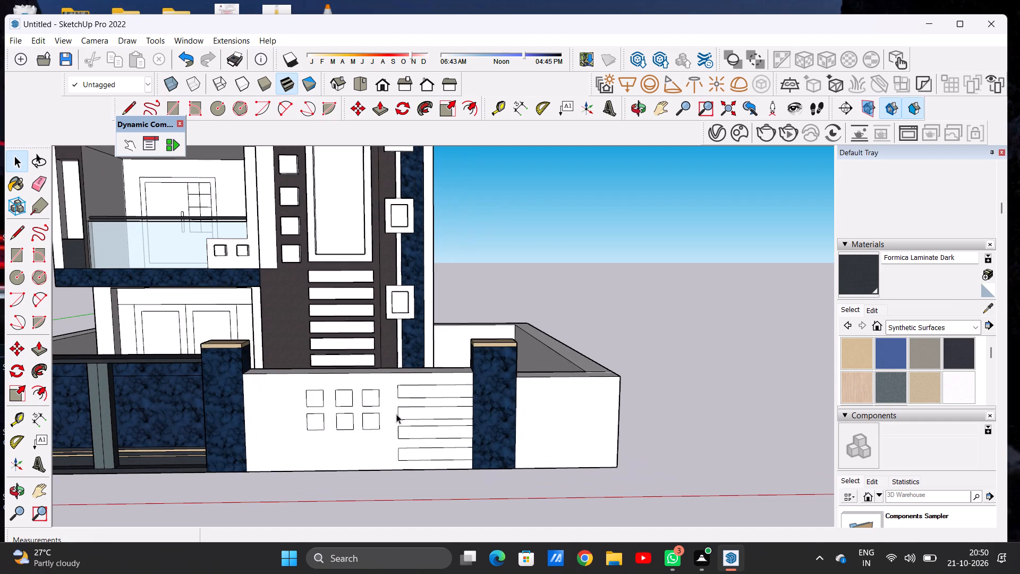
pyautogui.moveTo(352, 416); pyautogui.dragTo(447, 438, button='middle')
pyautogui.scroll(7, 475, 403)
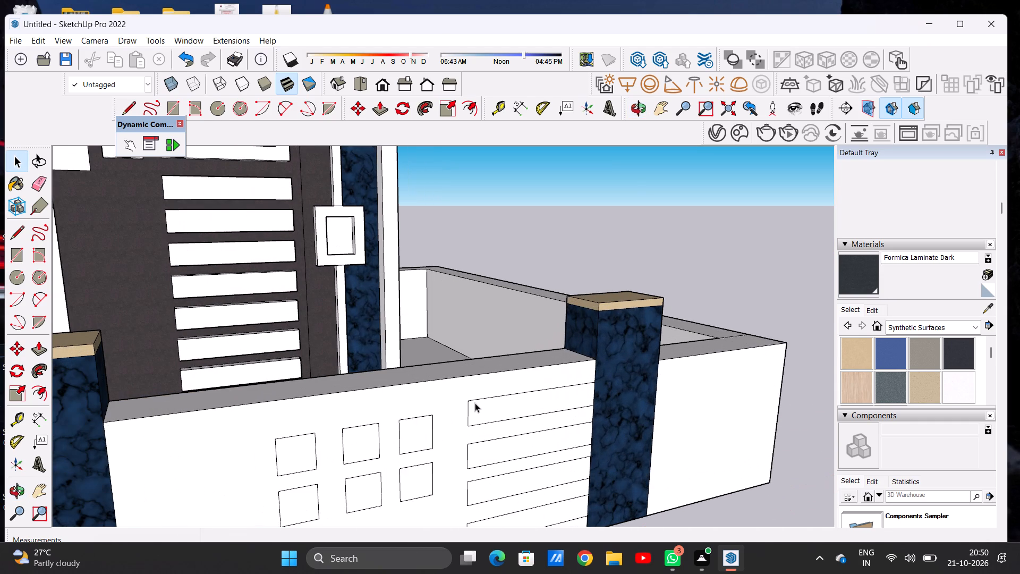
pyautogui.scroll(-7, 449, 354)
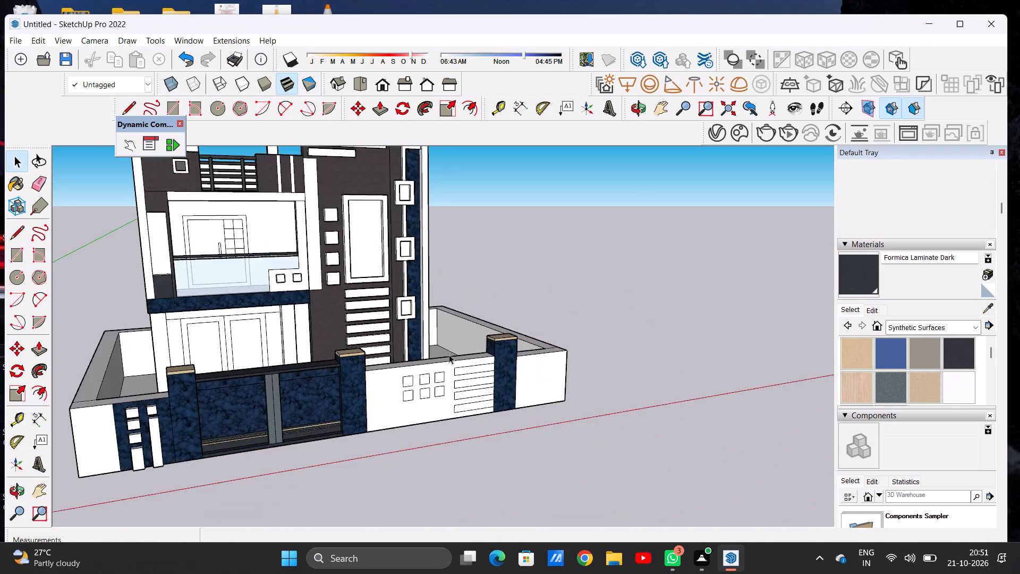
pyautogui.scroll(8, 457, 409)
pyautogui.moveTo(453, 396); pyautogui.dragTo(370, 393, button='middle')
pyautogui.scroll(-5, 441, 373)
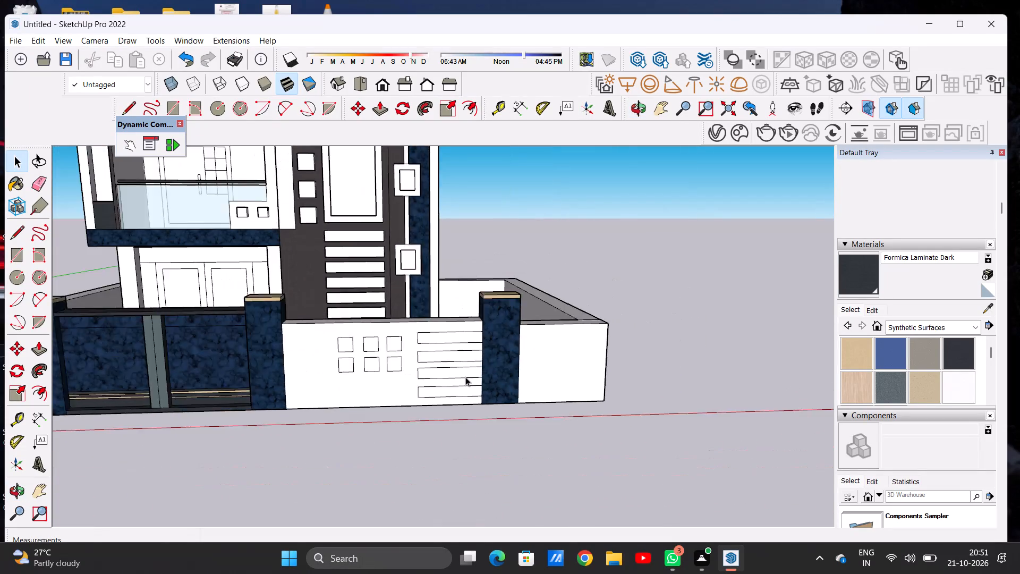
pyautogui.scroll(-8, 465, 377)
pyautogui.scroll(7, 461, 383)
pyautogui.moveTo(438, 375); pyautogui.dragTo(401, 390, button='middle')
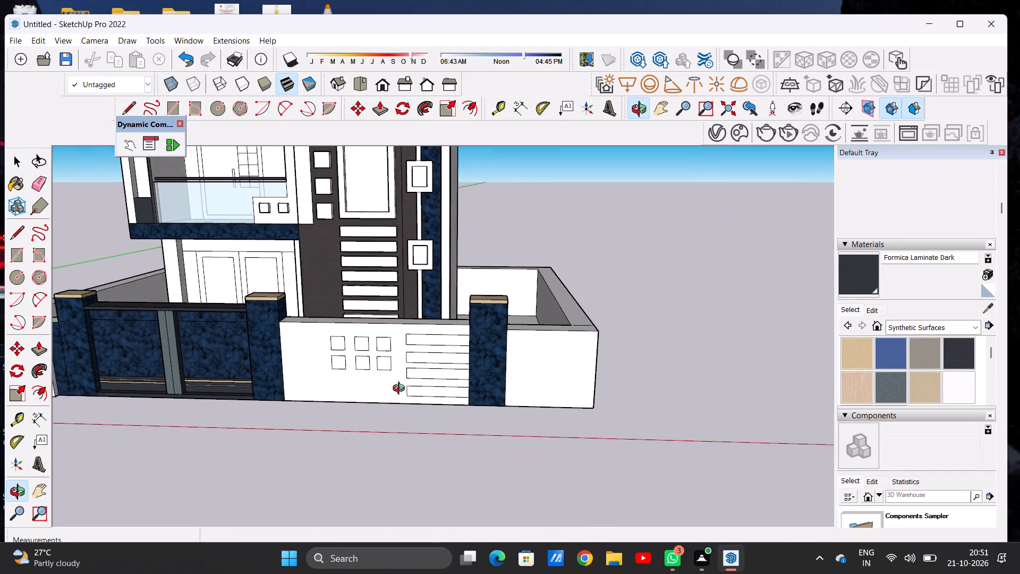
pyautogui.moveTo(401, 390); pyautogui.dragTo(427, 386, button='middle')
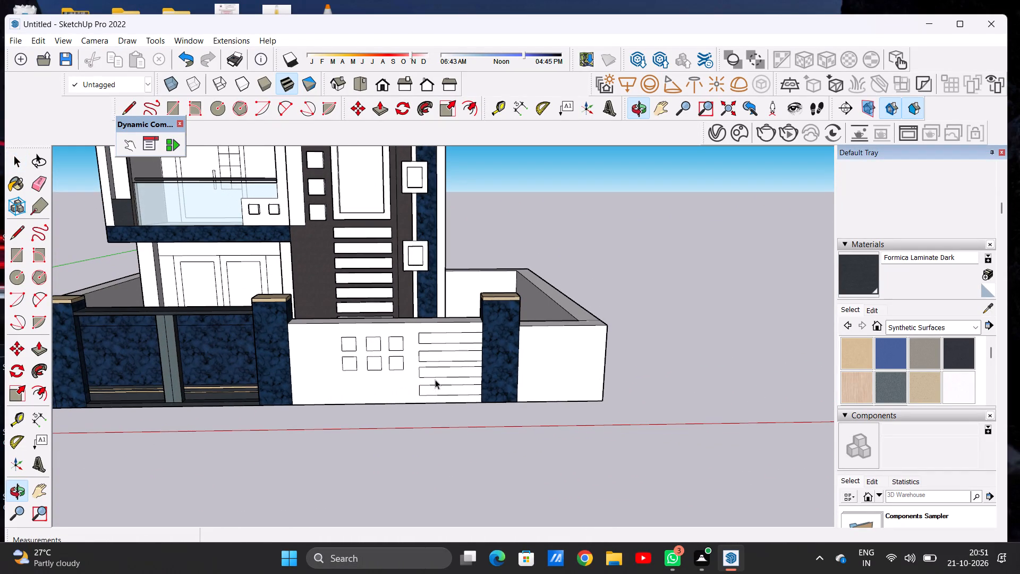
pyautogui.scroll(-9, 436, 343)
pyautogui.scroll(7, 428, 357)
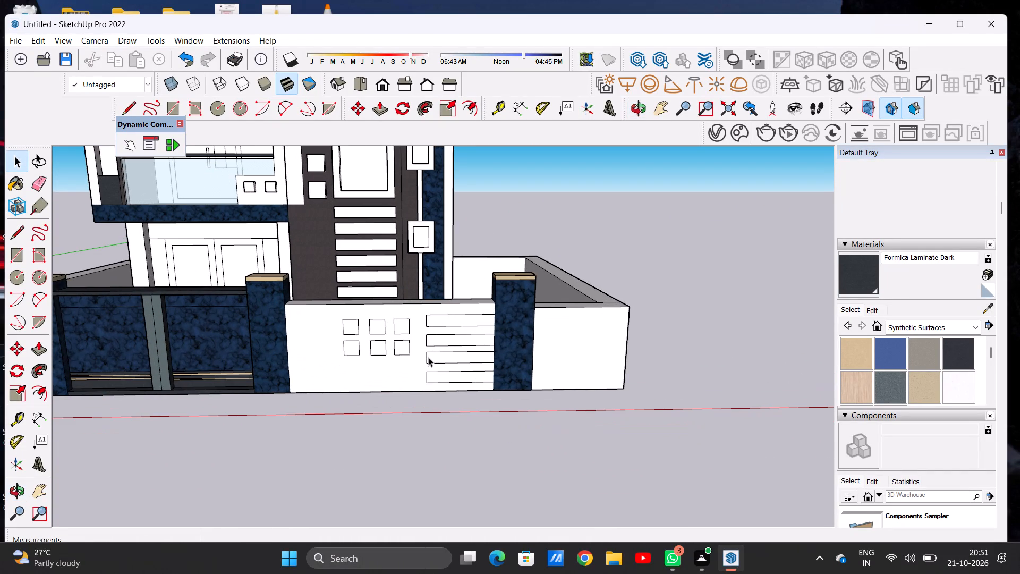
pyautogui.scroll(-7, 370, 344)
pyautogui.scroll(7, 379, 343)
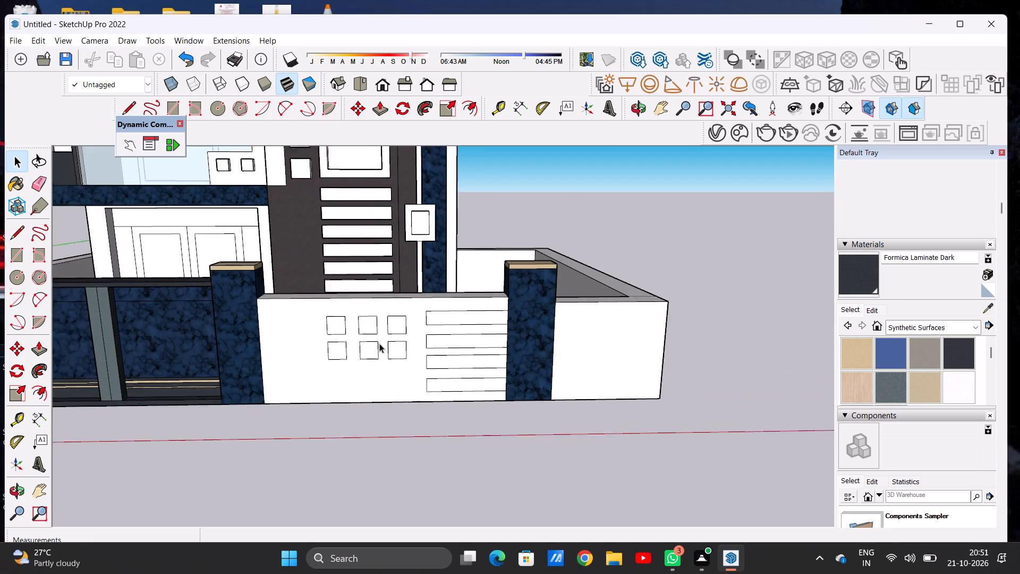
pyautogui.scroll(3, 379, 343)
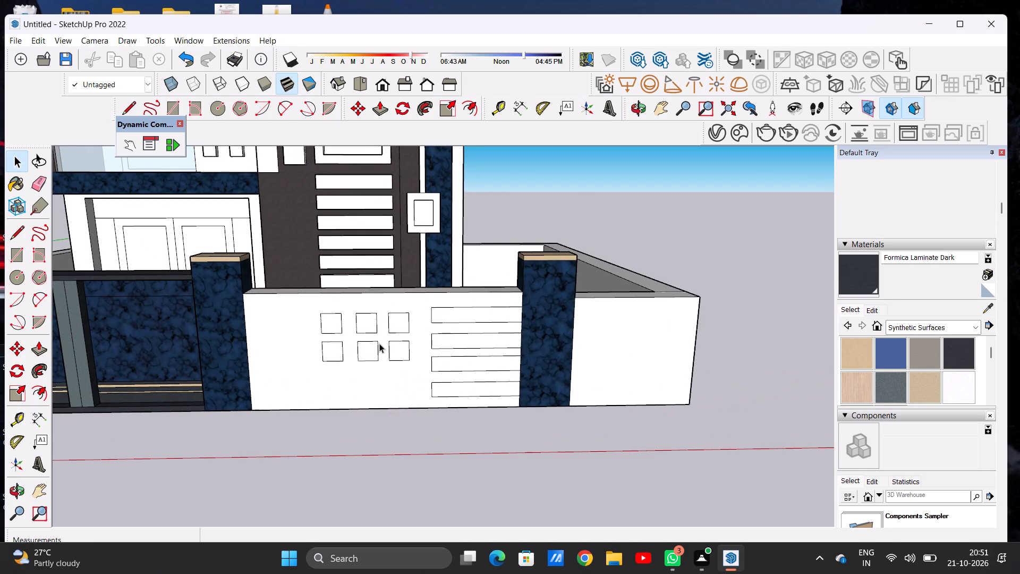
pyautogui.scroll(-8, 409, 340)
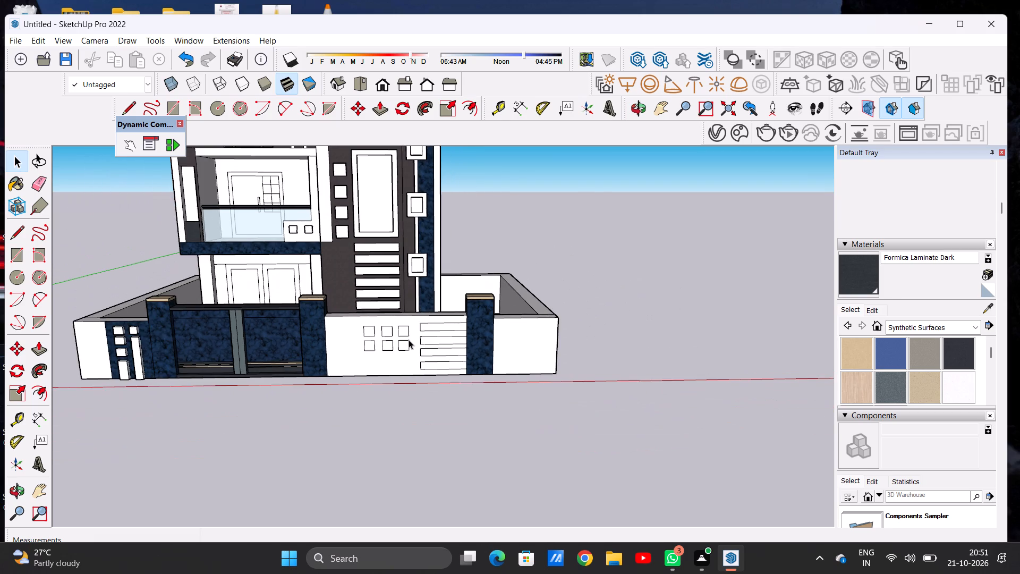
pyautogui.scroll(-3, 409, 340)
pyautogui.scroll(7, 409, 340)
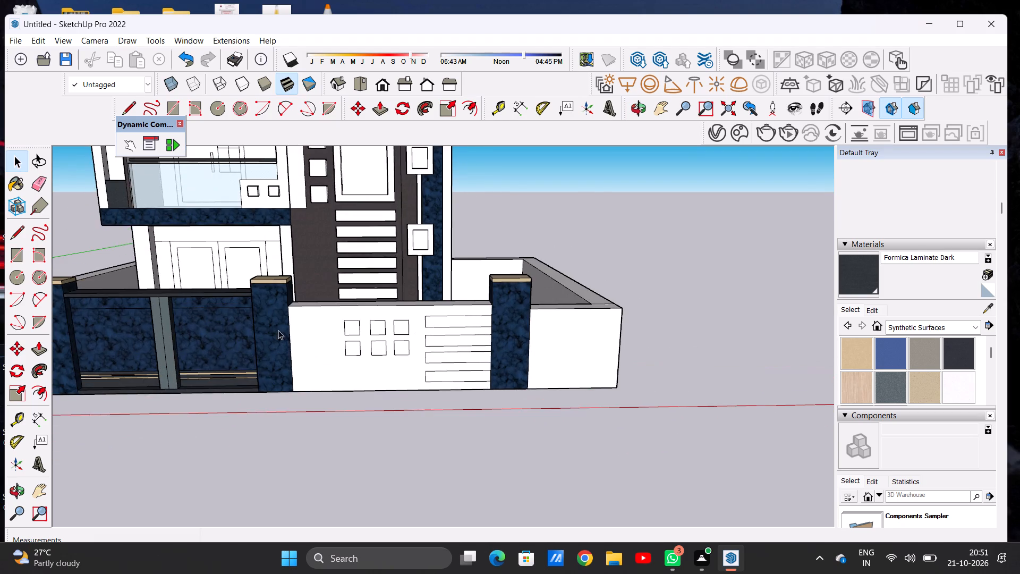
pyautogui.moveTo(278, 330); pyautogui.dragTo(292, 347, button='middle')
pyautogui.scroll(-5, 452, 362)
pyautogui.moveTo(452, 362); pyautogui.dragTo(434, 348, button='middle')
pyautogui.scroll(7, 434, 348)
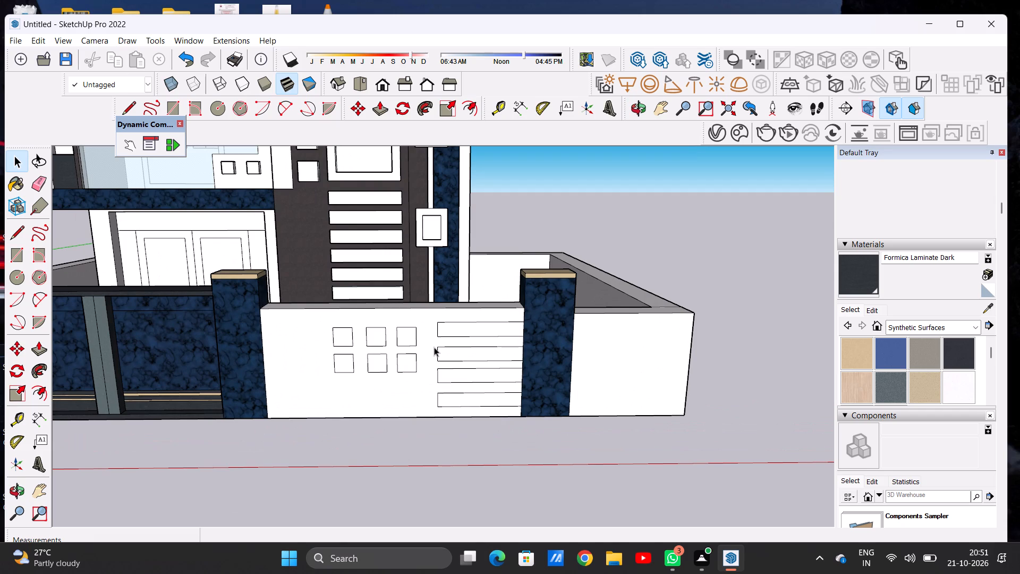
pyautogui.scroll(-20, 453, 330)
pyautogui.scroll(-3, 453, 330)
pyautogui.scroll(1, 460, 323)
pyautogui.scroll(-1, 460, 323)
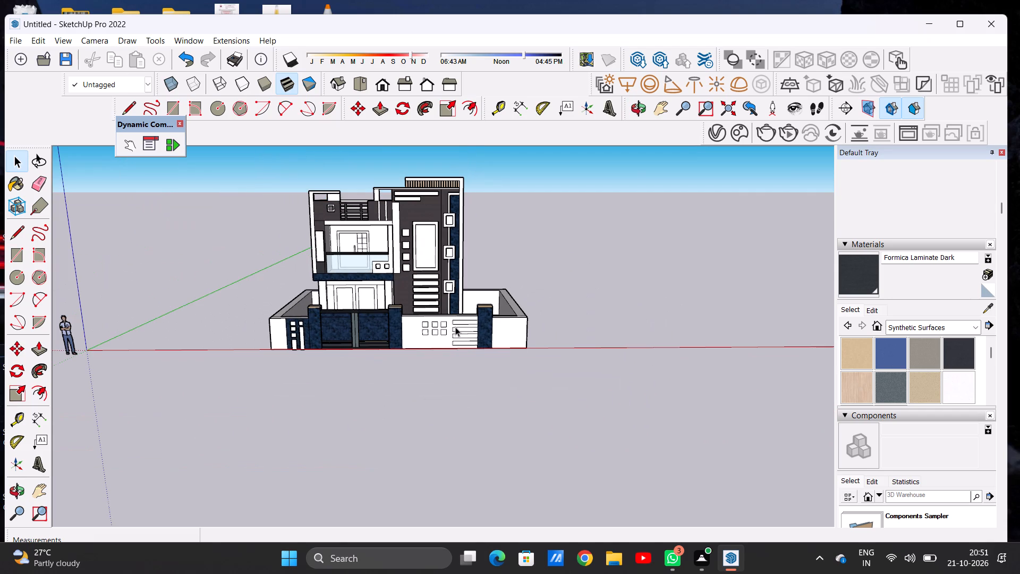
# Examine the two rows of squares and the four horizontal strips on the front boundary wall from several angles.
pyautogui.scroll(15, 444, 340)
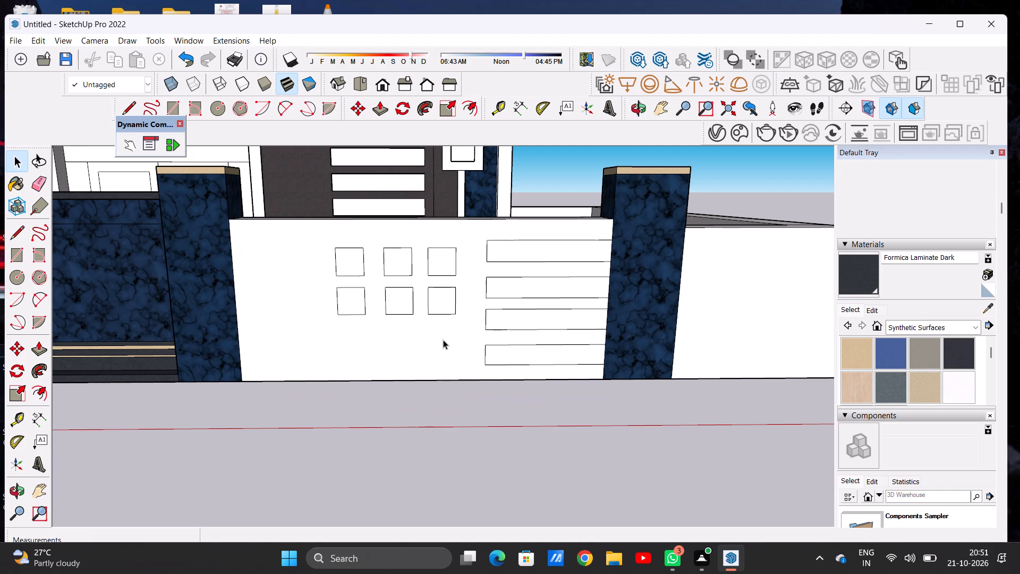
pyautogui.scroll(-9, 420, 343)
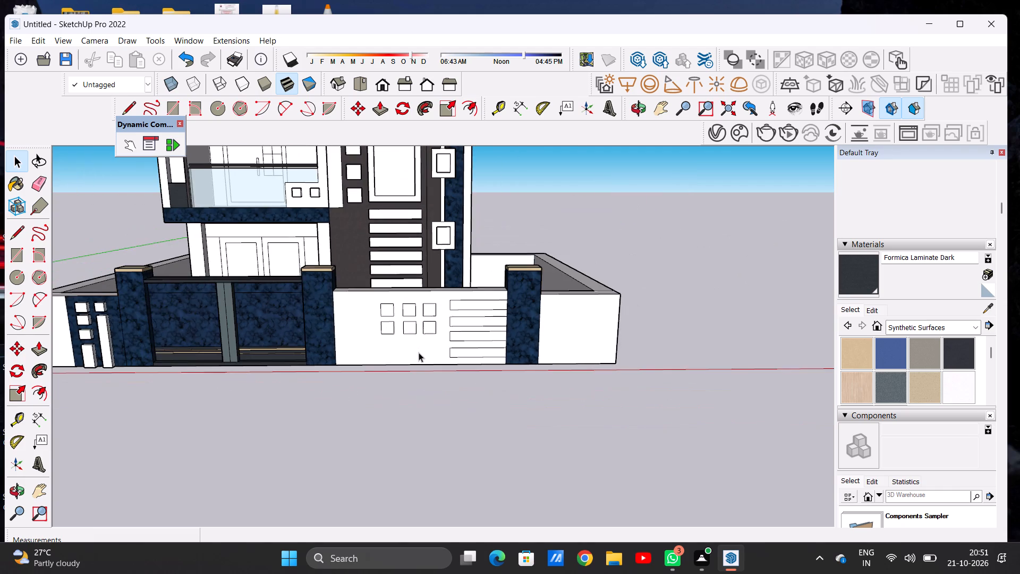
pyautogui.scroll(13, 430, 325)
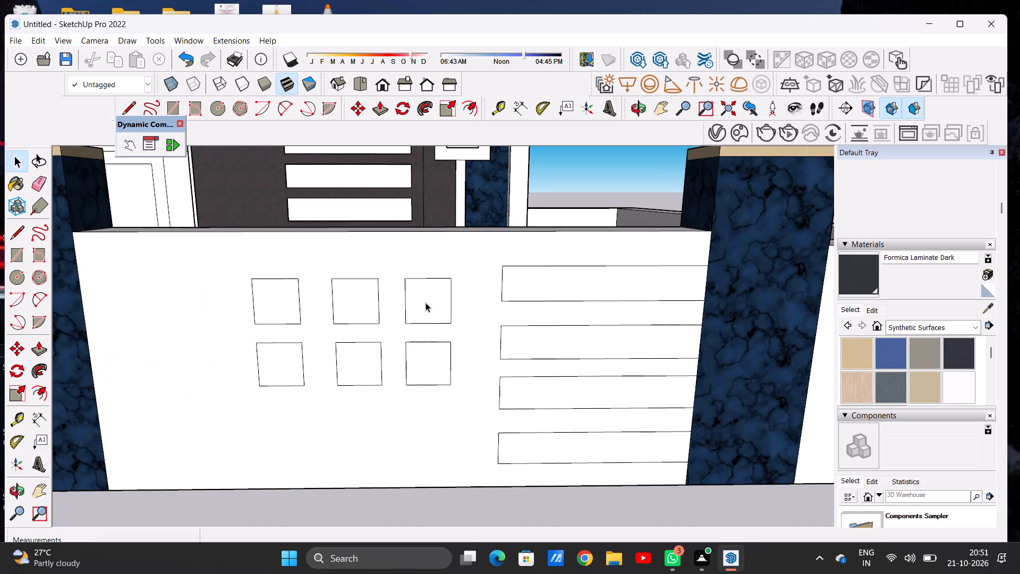
pyautogui.scroll(-8, 411, 331)
pyautogui.scroll(1, 411, 331)
pyautogui.scroll(-1, 411, 331)
pyautogui.scroll(1, 411, 331)
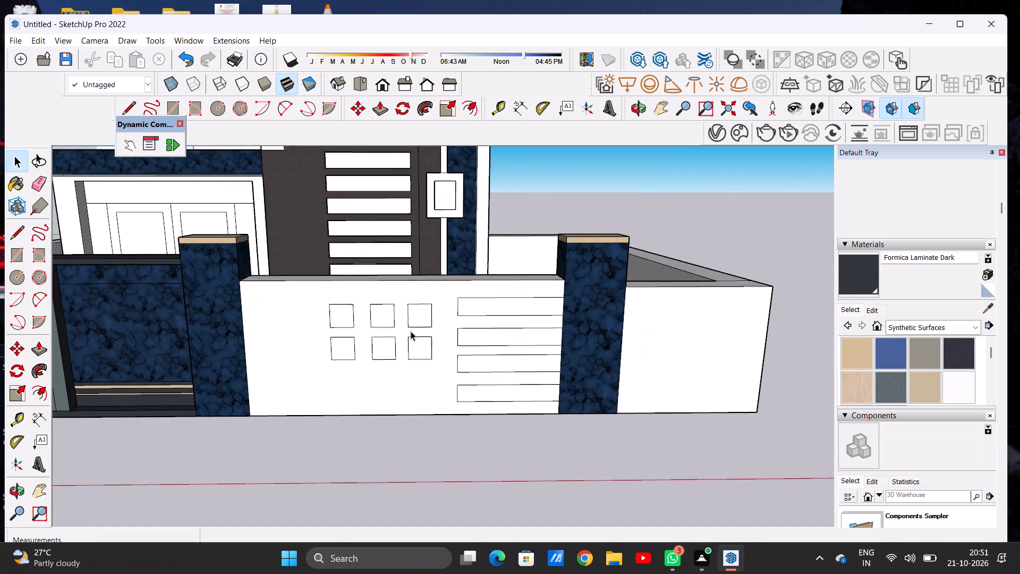
pyautogui.scroll(1, 411, 331)
pyautogui.scroll(-9, 411, 331)
pyautogui.scroll(8, 385, 327)
pyautogui.scroll(-6, 275, 310)
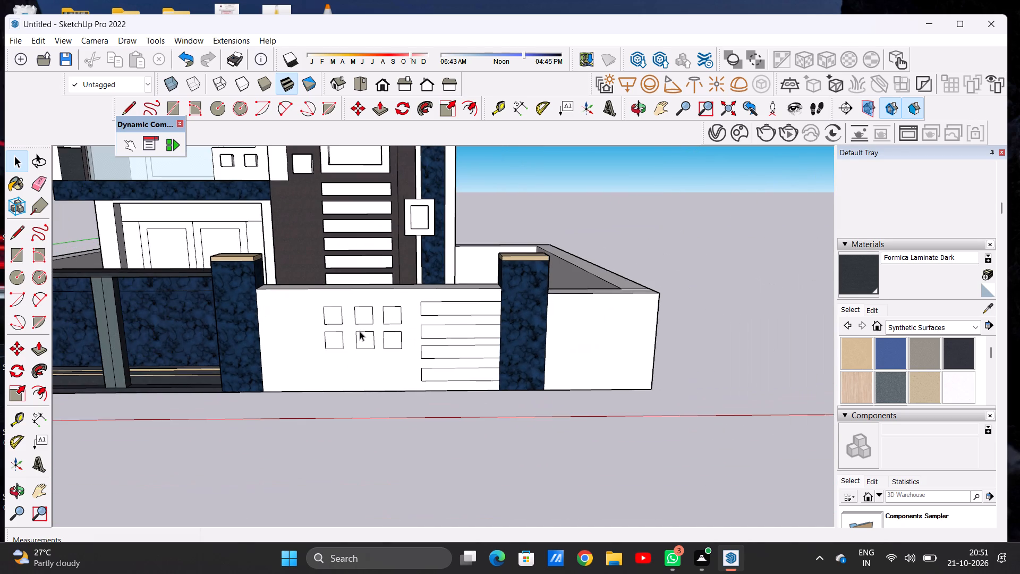
pyautogui.scroll(9, 360, 331)
pyautogui.moveTo(257, 323); pyautogui.dragTo(317, 326, button='middle')
pyautogui.scroll(-4, 317, 328)
pyautogui.scroll(1, 317, 337)
pyautogui.scroll(-9, 317, 339)
pyautogui.scroll(1, 317, 340)
pyautogui.scroll(-1, 317, 340)
pyautogui.scroll(5, 437, 303)
pyautogui.moveTo(363, 328); pyautogui.dragTo(445, 341, button='middle')
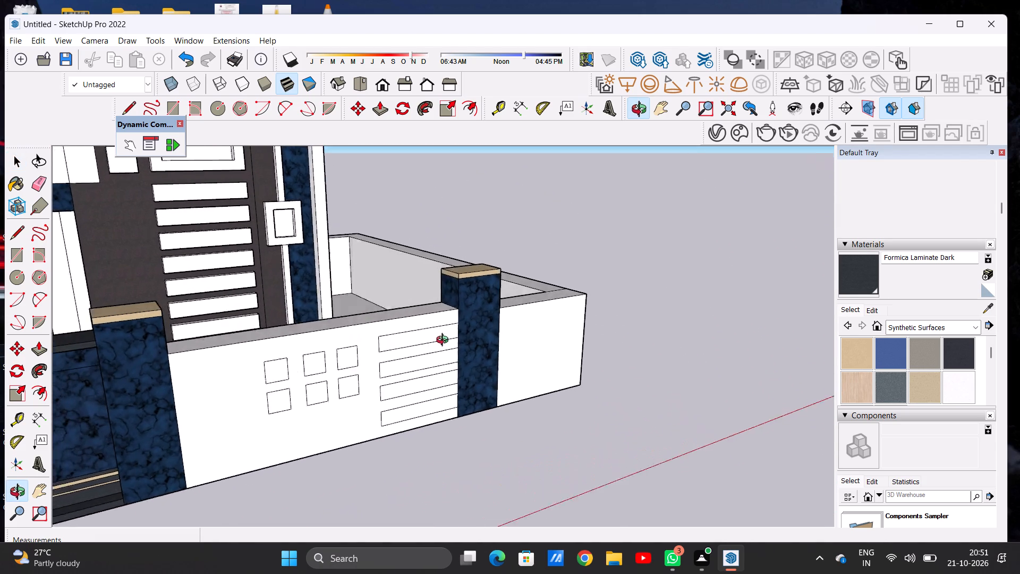
pyautogui.moveTo(445, 341); pyautogui.dragTo(492, 322, button='middle')
pyautogui.scroll(7, 409, 330)
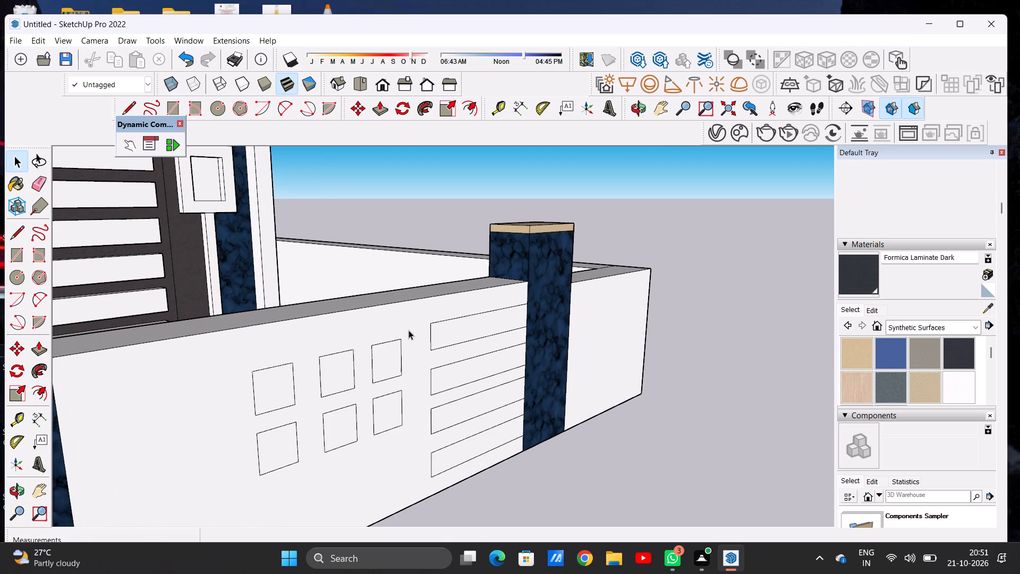
pyautogui.scroll(-8, 393, 332)
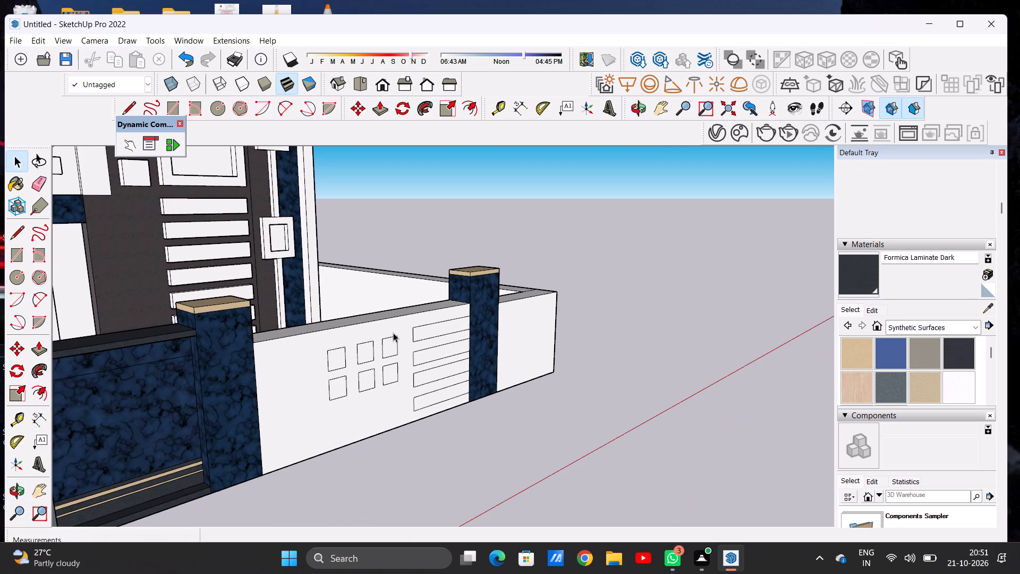
pyautogui.scroll(-2, 393, 333)
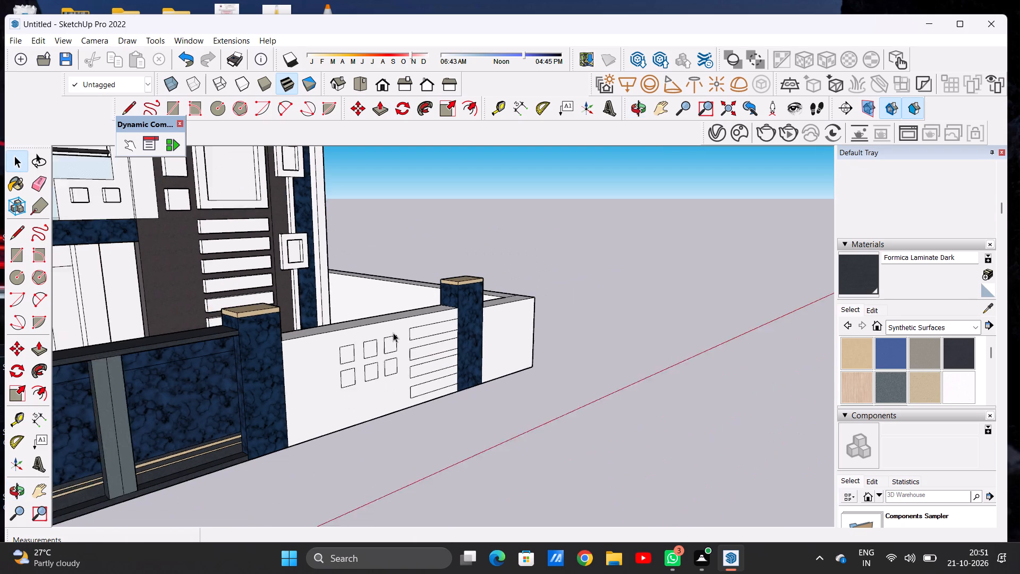
pyautogui.scroll(-3, 393, 333)
pyautogui.scroll(9, 390, 341)
pyautogui.scroll(8, 486, 327)
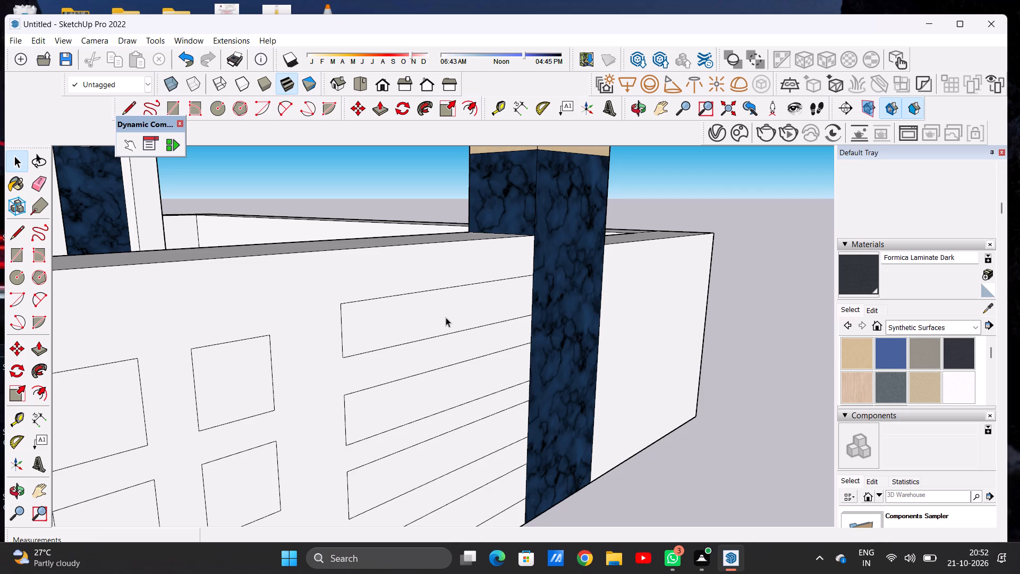
pyautogui.scroll(-2, 377, 310)
pyautogui.scroll(2, 377, 310)
pyautogui.scroll(-10, 377, 310)
pyautogui.scroll(1, 375, 348)
pyautogui.scroll(-6, 375, 348)
pyautogui.scroll(1, 372, 334)
pyautogui.scroll(-1, 372, 334)
pyautogui.scroll(-20, 372, 328)
pyautogui.scroll(-3, 372, 328)
pyautogui.scroll(7, 371, 358)
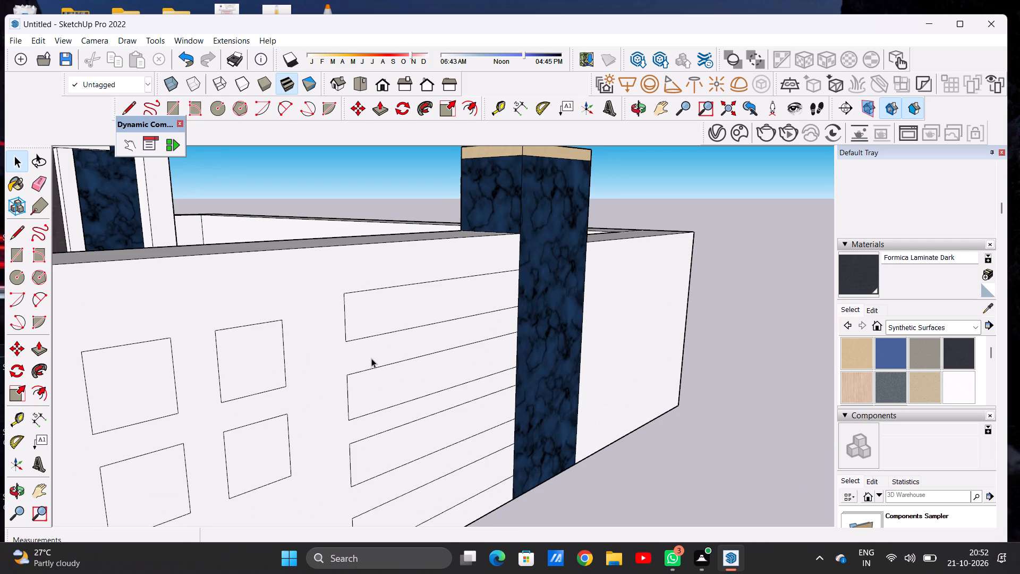
pyautogui.scroll(-11, 371, 358)
pyautogui.scroll(1, 353, 326)
pyautogui.scroll(-1, 353, 326)
pyautogui.scroll(3, 353, 326)
pyautogui.scroll(-2, 423, 328)
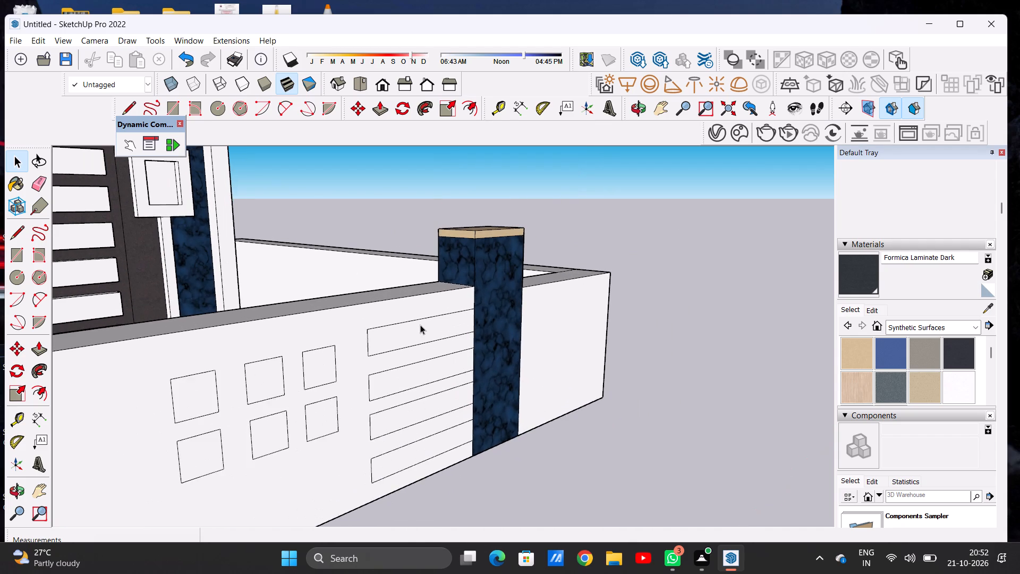
pyautogui.scroll(5, 420, 325)
pyautogui.scroll(-4, 420, 325)
pyautogui.scroll(5, 420, 327)
pyautogui.scroll(-16, 420, 327)
pyautogui.scroll(12, 419, 324)
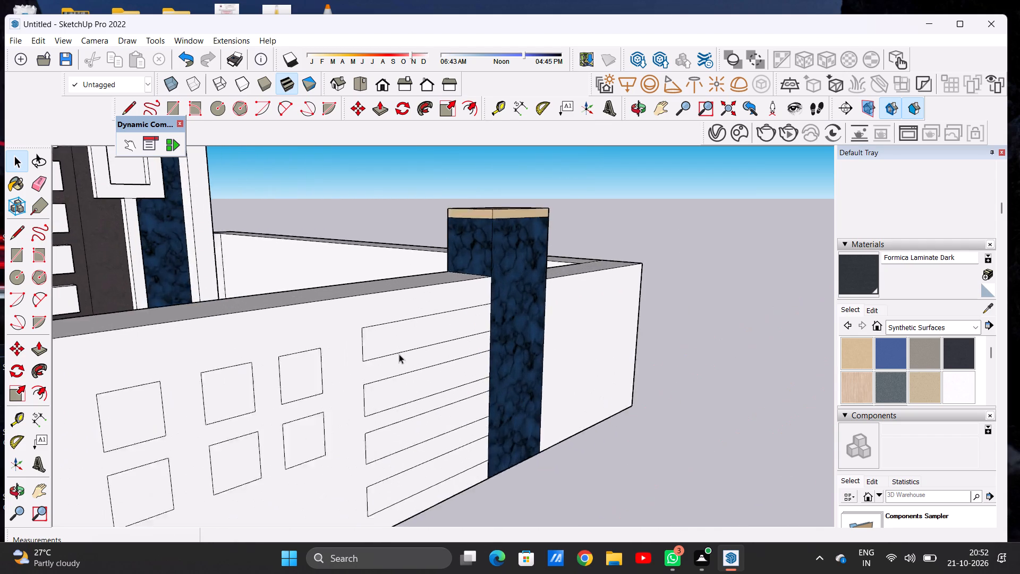
pyautogui.scroll(1, 399, 354)
pyautogui.moveTo(346, 354); pyautogui.dragTo(300, 358, button='middle')
pyautogui.scroll(-15, 322, 347)
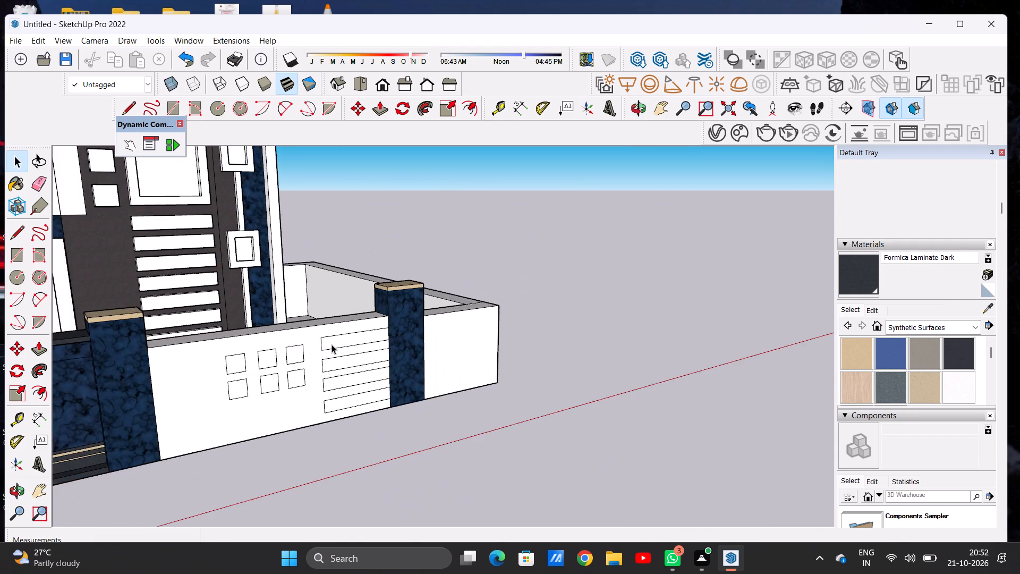
pyautogui.scroll(10, 331, 344)
pyautogui.scroll(-1, 326, 344)
pyautogui.scroll(4, 326, 344)
pyautogui.moveTo(325, 344); pyautogui.dragTo(239, 359, button='middle')
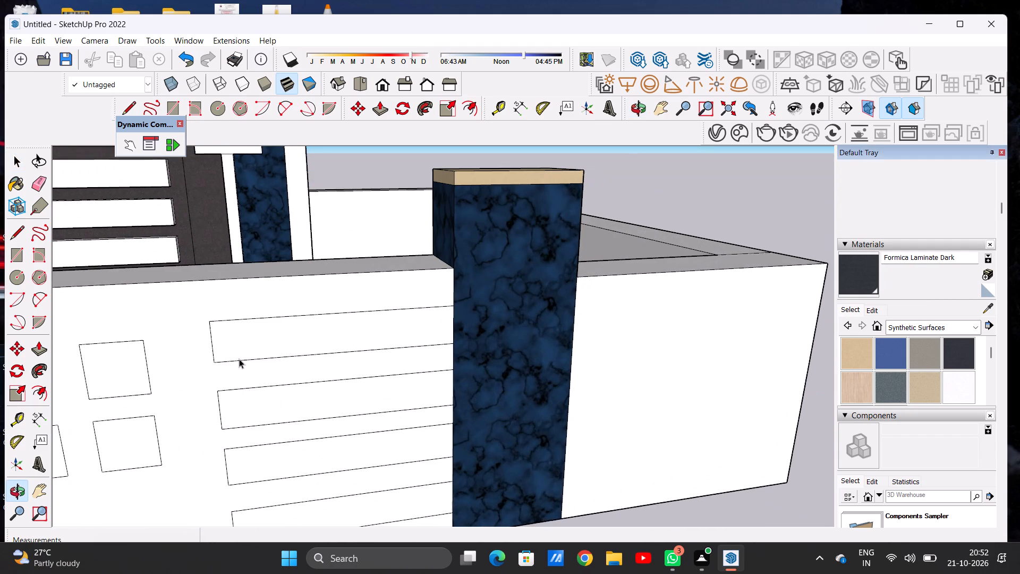
pyautogui.scroll(-15, 309, 342)
pyautogui.moveTo(219, 345); pyautogui.dragTo(381, 352, button='middle')
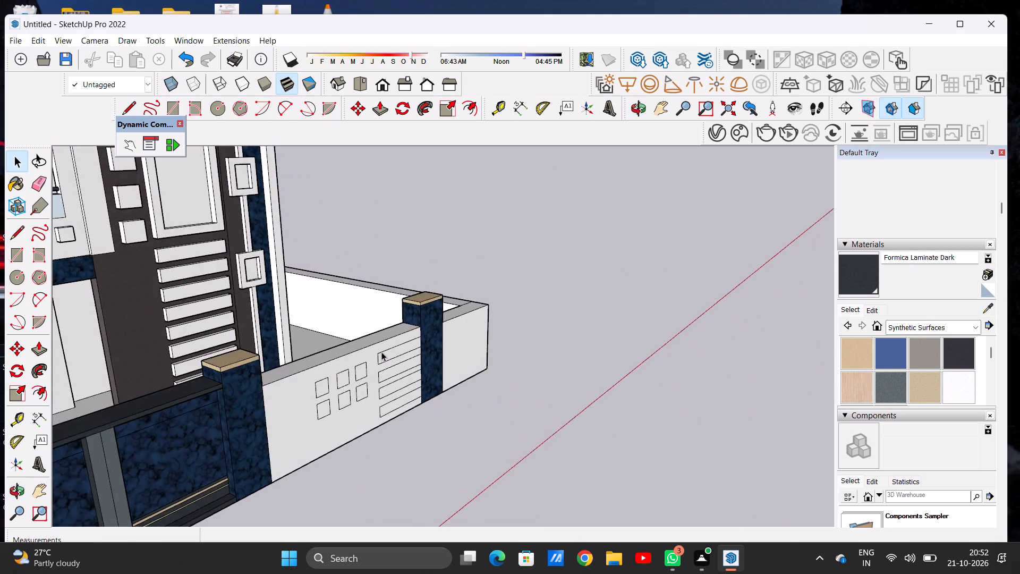
pyautogui.scroll(14, 381, 352)
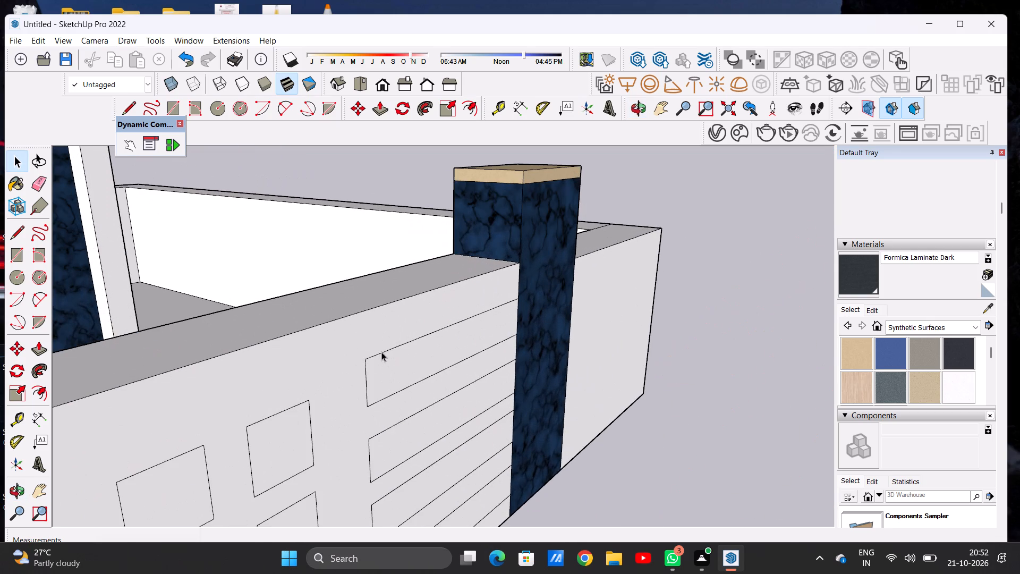
pyautogui.scroll(-8, 381, 352)
pyautogui.scroll(3, 393, 361)
pyautogui.scroll(-1, 393, 361)
pyautogui.scroll(1, 393, 361)
pyautogui.scroll(-14, 393, 361)
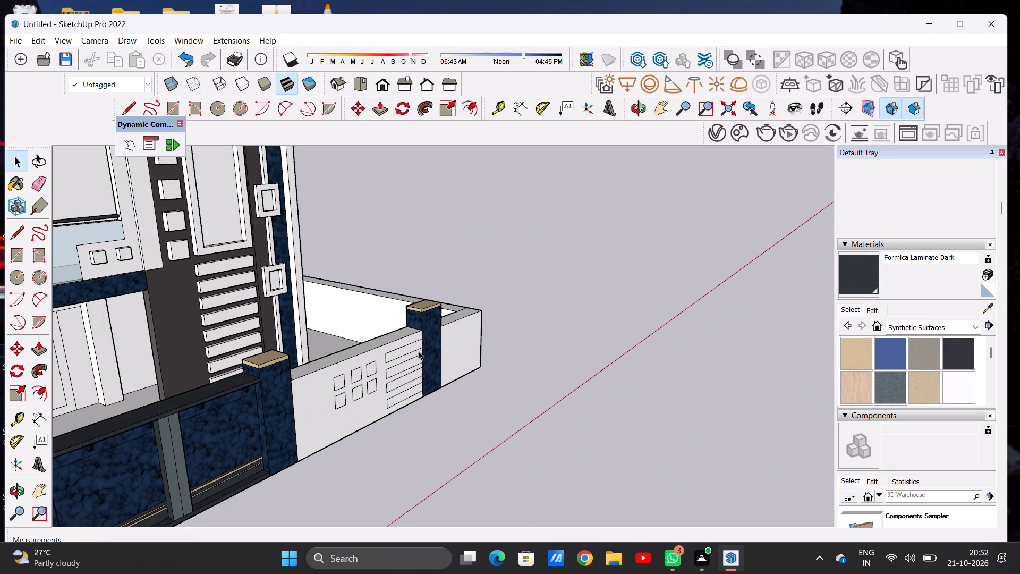
pyautogui.scroll(8, 405, 369)
pyautogui.moveTo(361, 379); pyautogui.dragTo(264, 379, button='middle')
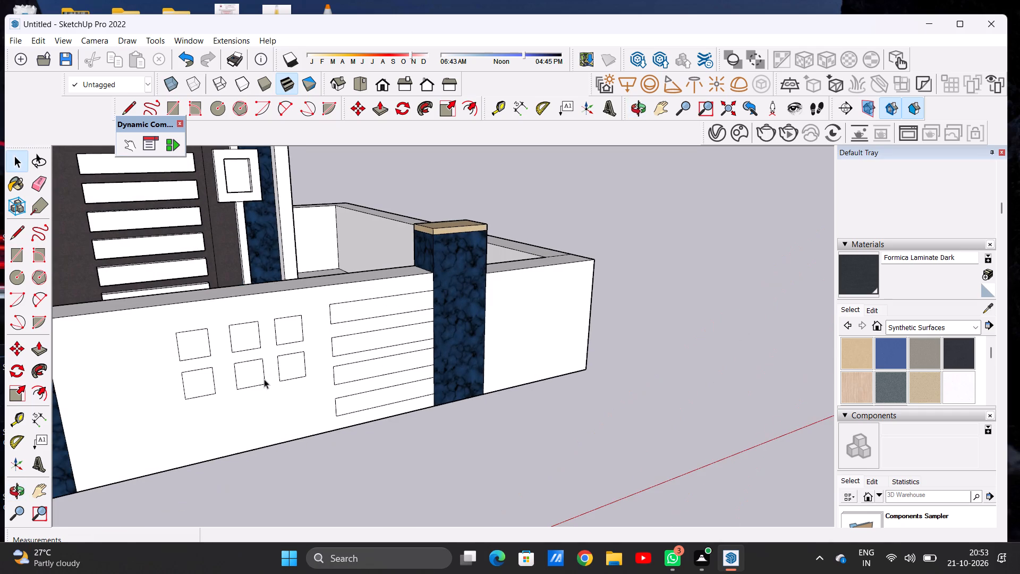
pyautogui.scroll(-5, 264, 379)
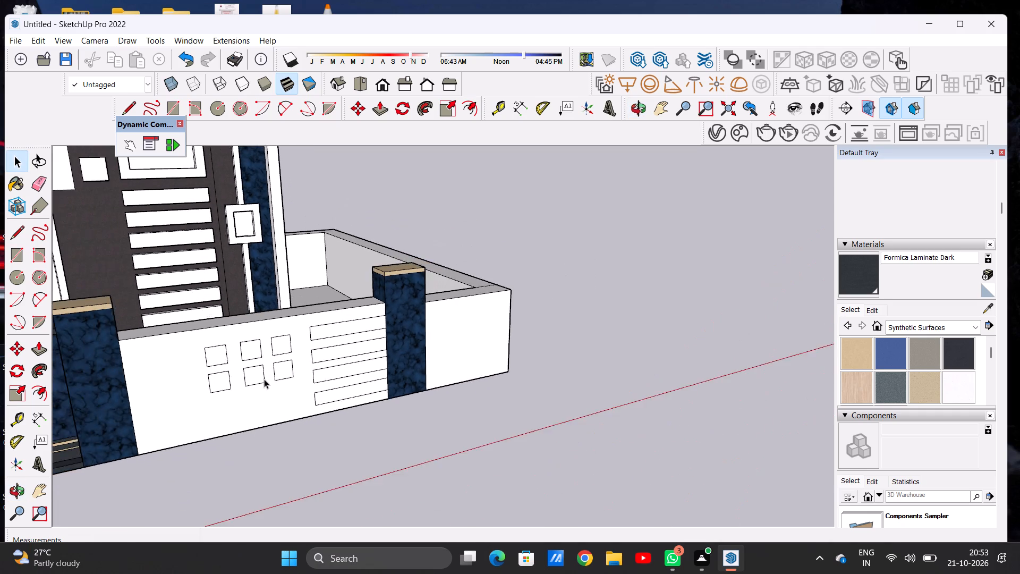
pyautogui.scroll(-4, 264, 379)
pyautogui.scroll(5, 239, 435)
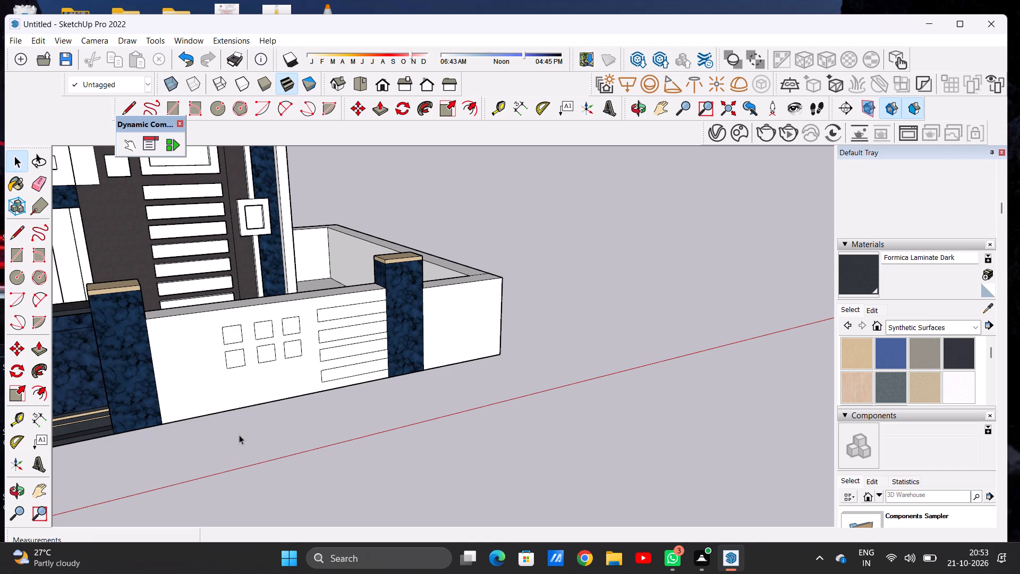
# Examine the boundary wall's squares and strips against the whole house facade.
pyautogui.scroll(-16, 239, 423)
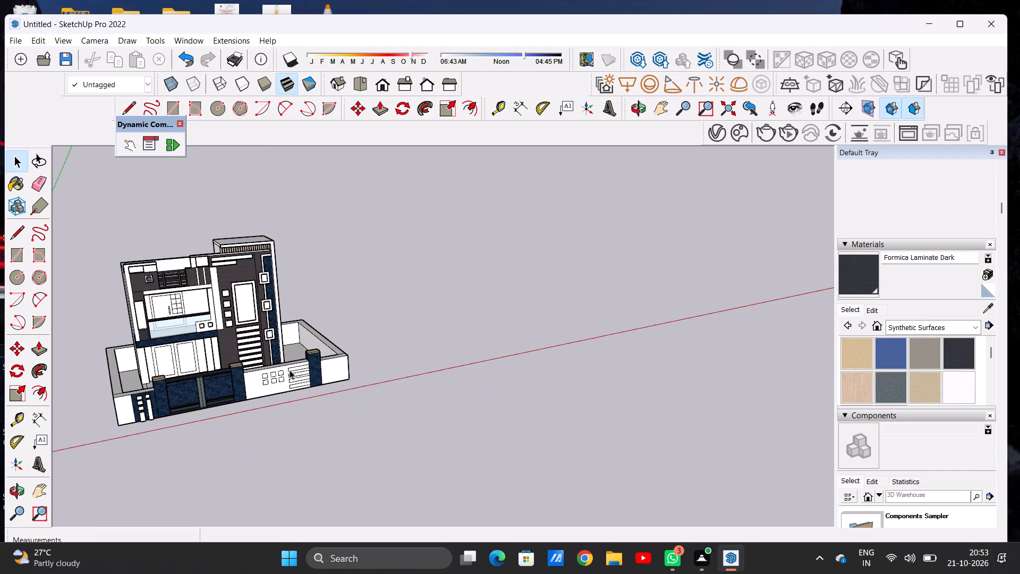
pyautogui.scroll(1, 290, 370)
pyautogui.scroll(-1, 290, 370)
pyautogui.scroll(3, 290, 370)
pyautogui.scroll(-7, 359, 345)
pyautogui.scroll(6, 255, 375)
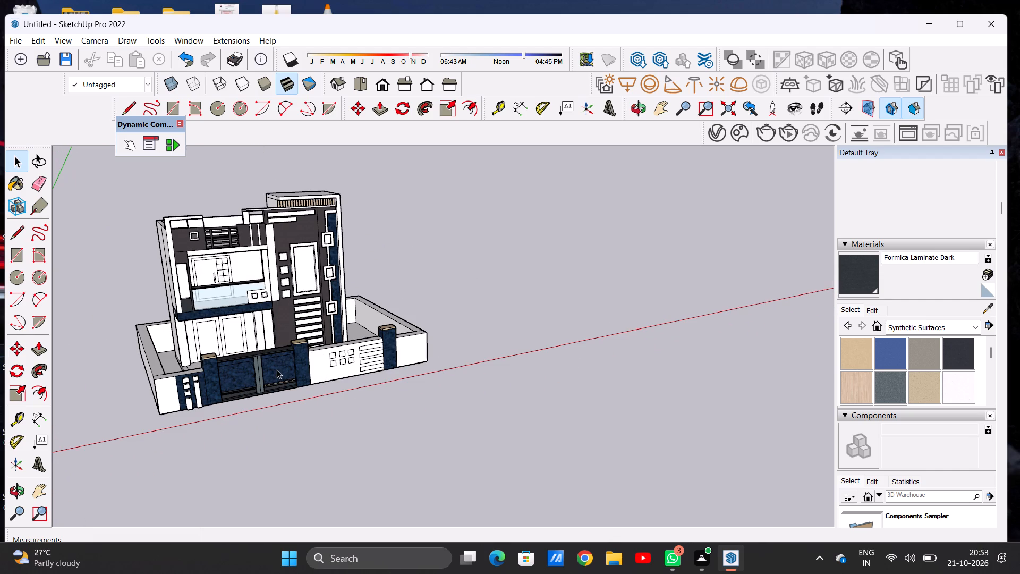
pyautogui.scroll(-4, 277, 369)
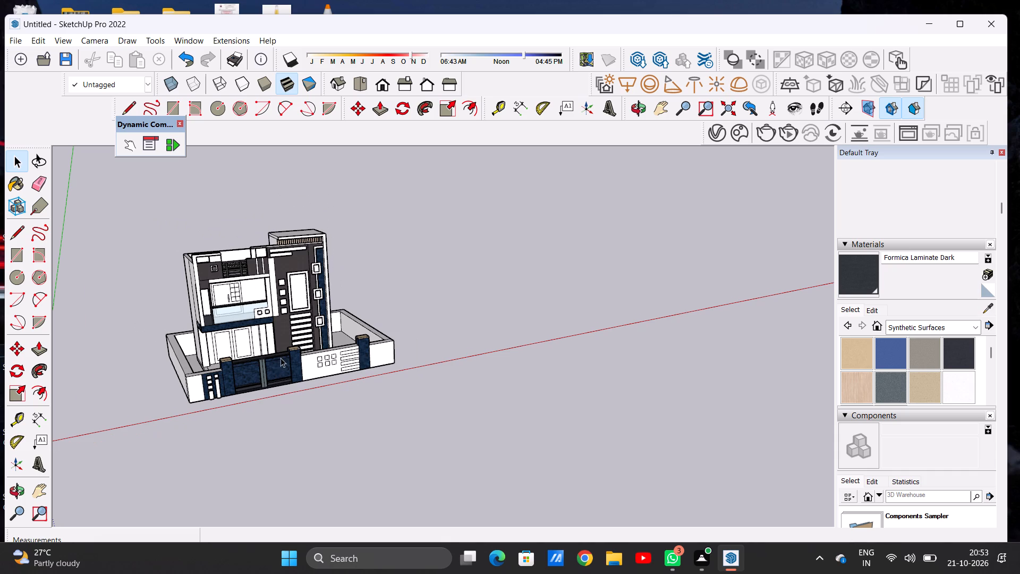
pyautogui.scroll(-11, 284, 353)
pyautogui.scroll(11, 327, 347)
pyautogui.scroll(-1, 312, 356)
pyautogui.scroll(4, 312, 355)
pyautogui.moveTo(303, 350); pyautogui.dragTo(117, 325, button='middle')
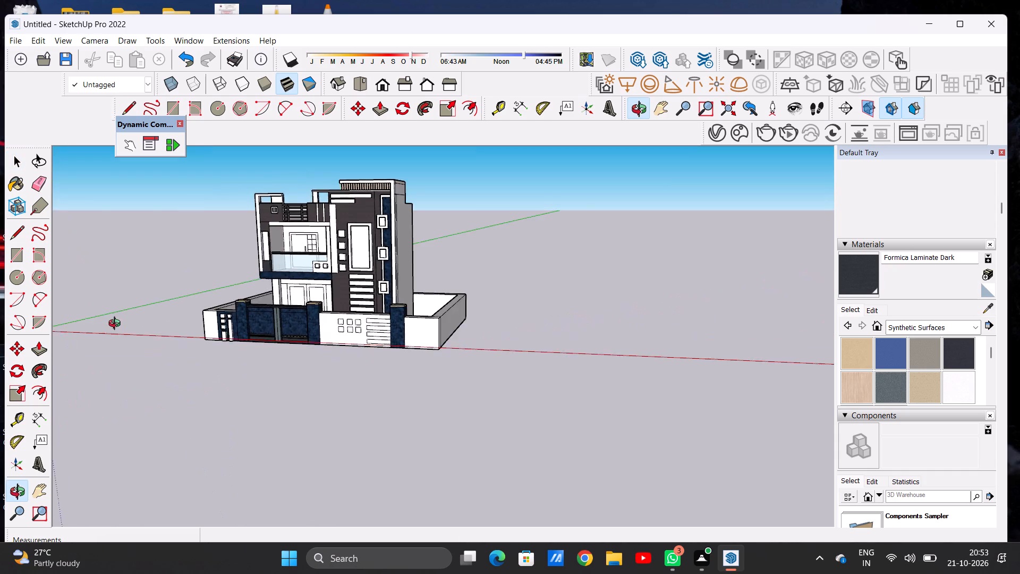
pyautogui.moveTo(117, 325); pyautogui.dragTo(290, 336, button='middle')
# Paint the four horizontal strips on the front boundary wall with the Formica Laminate Dark material.
pyautogui.scroll(15, 324, 341)
pyautogui.moveTo(287, 336); pyautogui.dragTo(318, 336, button='middle')
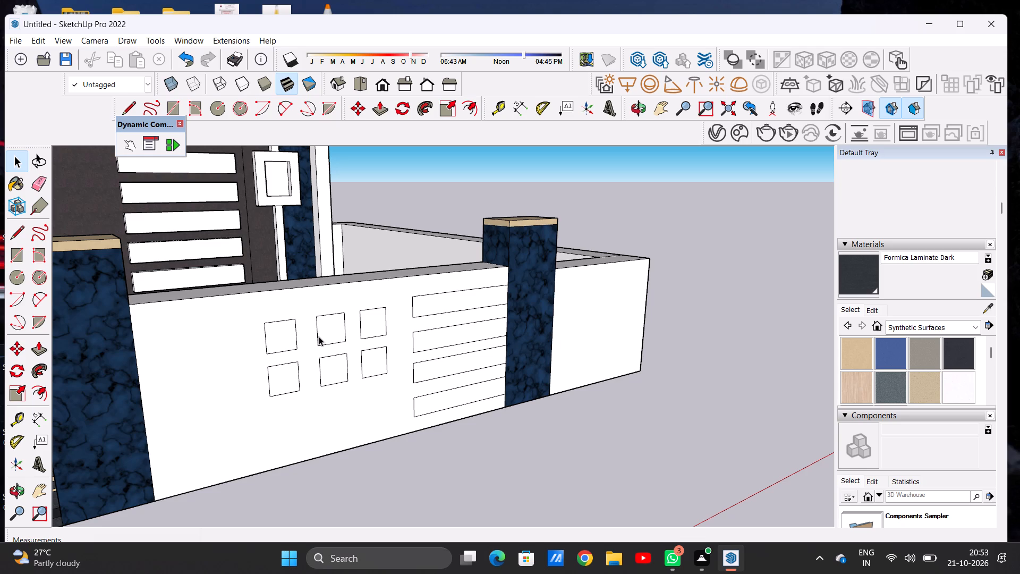
pyautogui.press('space')
pyautogui.scroll(-4, 319, 336)
pyautogui.scroll(1, 319, 336)
pyautogui.scroll(-11, 319, 336)
pyautogui.scroll(-20, 319, 336)
pyautogui.scroll(-7, 319, 336)
pyautogui.scroll(15, 329, 354)
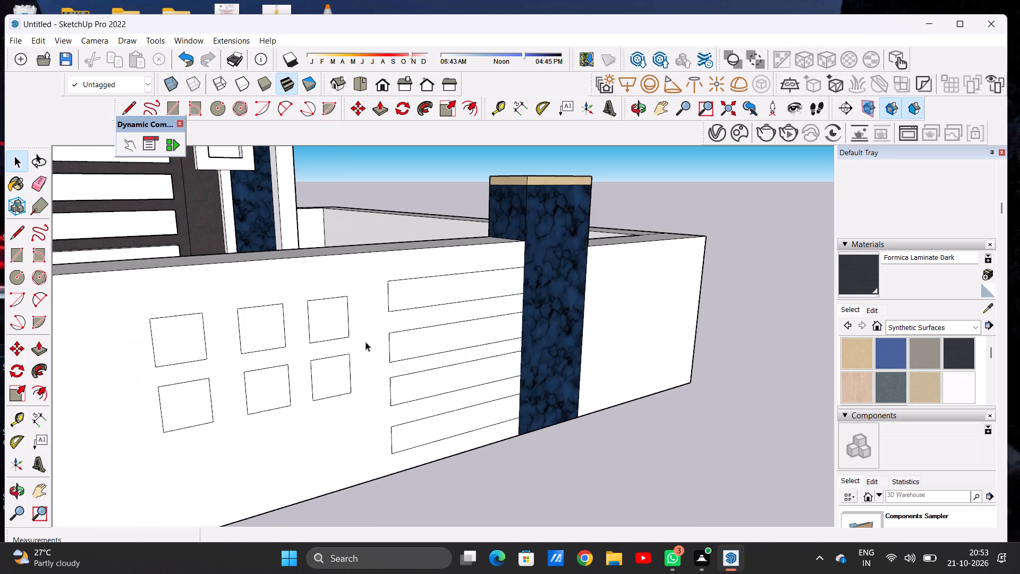
pyautogui.click(857, 289)
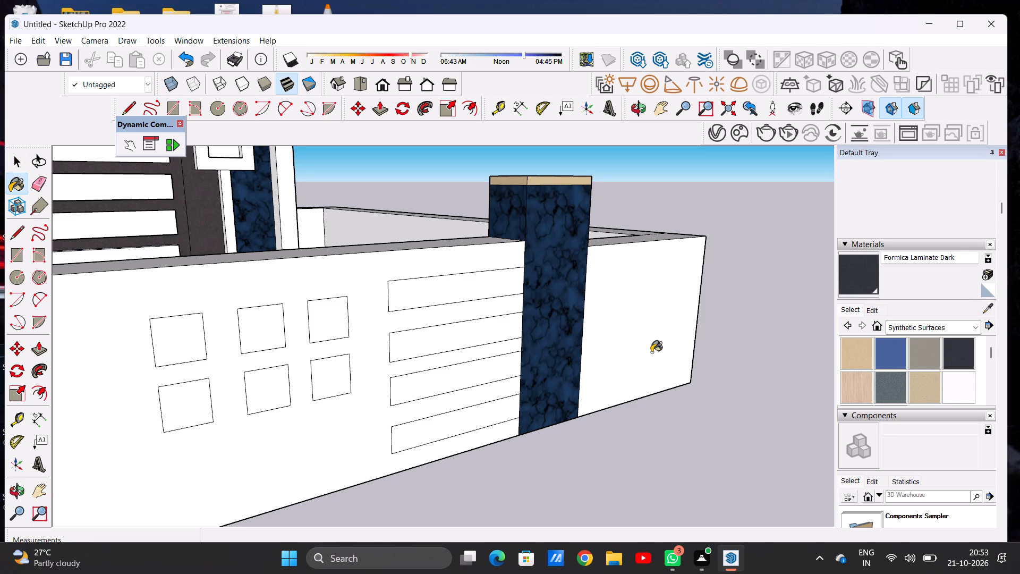
pyautogui.scroll(6, 420, 301)
pyautogui.click(411, 293)
pyautogui.click(403, 378)
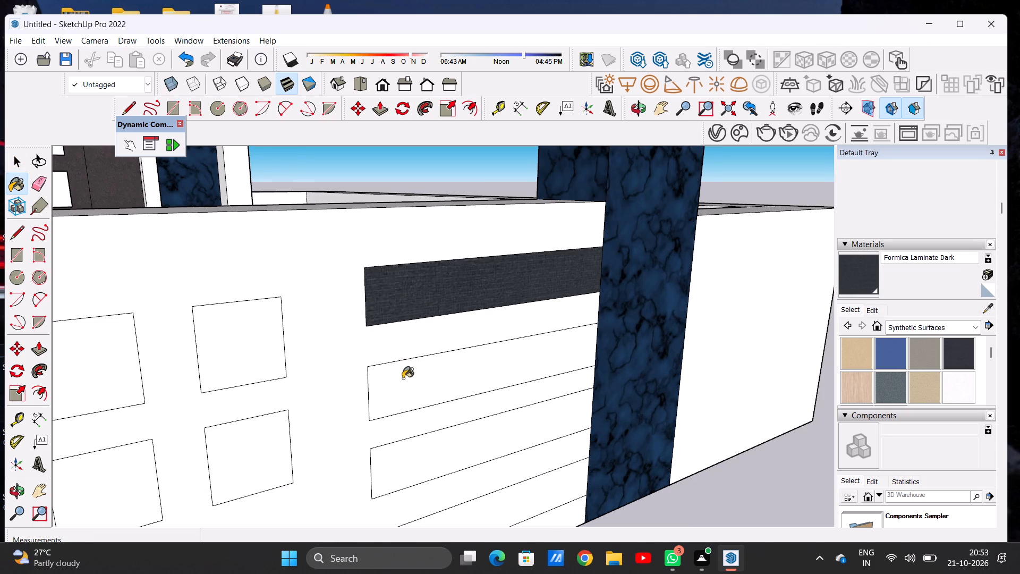
pyautogui.scroll(-6, 351, 273)
pyautogui.scroll(8, 387, 347)
pyautogui.click(373, 416)
pyautogui.scroll(-4, 330, 223)
pyautogui.scroll(1, 330, 223)
pyautogui.scroll(-4, 330, 223)
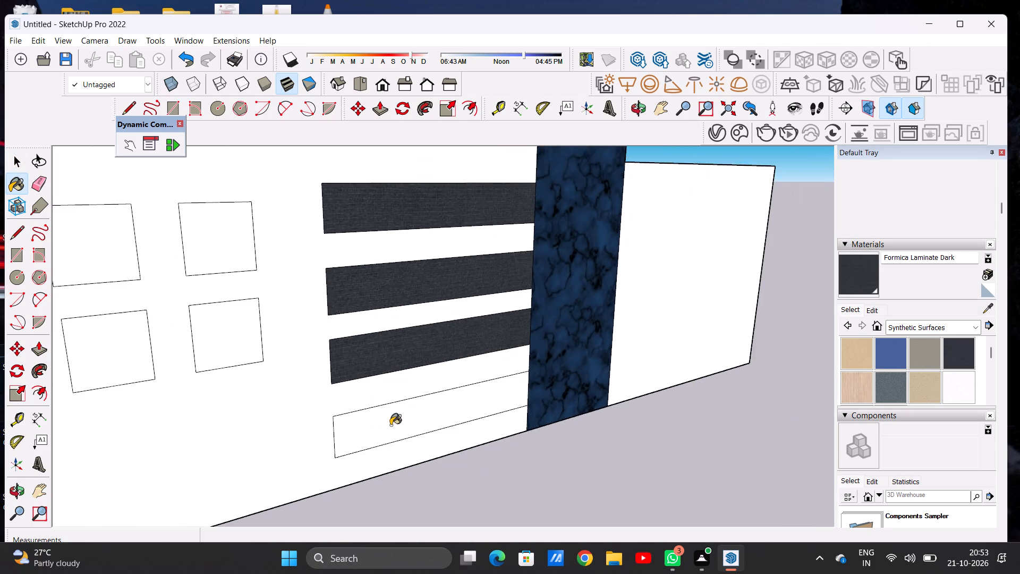
pyautogui.scroll(8, 390, 429)
pyautogui.click(328, 396)
pyautogui.scroll(-8, 380, 394)
pyautogui.scroll(1, 450, 389)
pyautogui.scroll(-5, 450, 389)
pyautogui.moveTo(522, 374); pyautogui.dragTo(465, 374, button='middle')
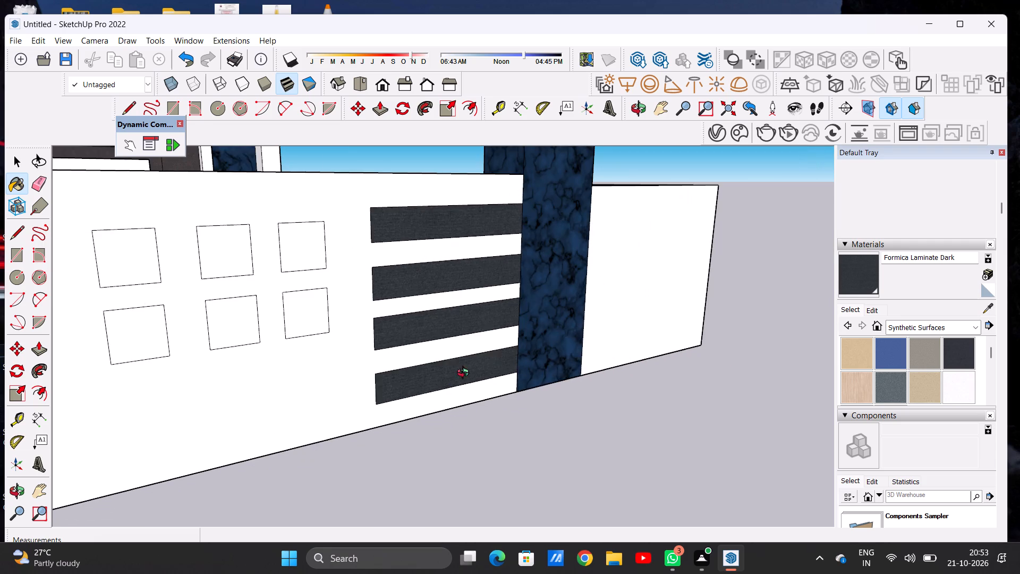
pyautogui.moveTo(465, 374); pyautogui.dragTo(331, 360, button='middle')
pyautogui.scroll(-14, 503, 368)
pyautogui.scroll(8, 456, 346)
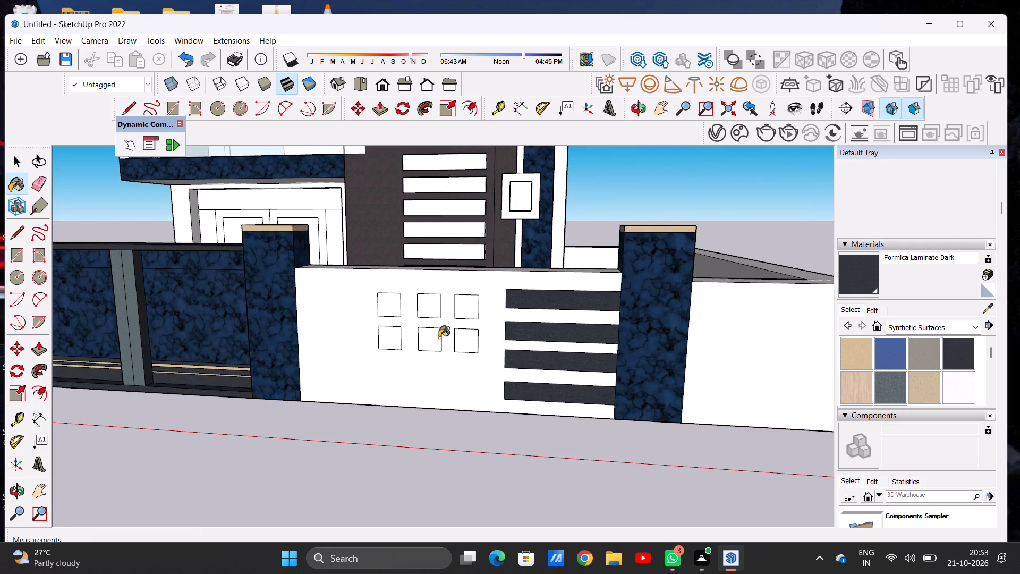
# Examine the painted strips and the unpainted squares on the front boundary wall, up close and against the whole facade.
pyautogui.moveTo(416, 344); pyautogui.dragTo(466, 352, button='middle')
pyautogui.scroll(-5, 466, 352)
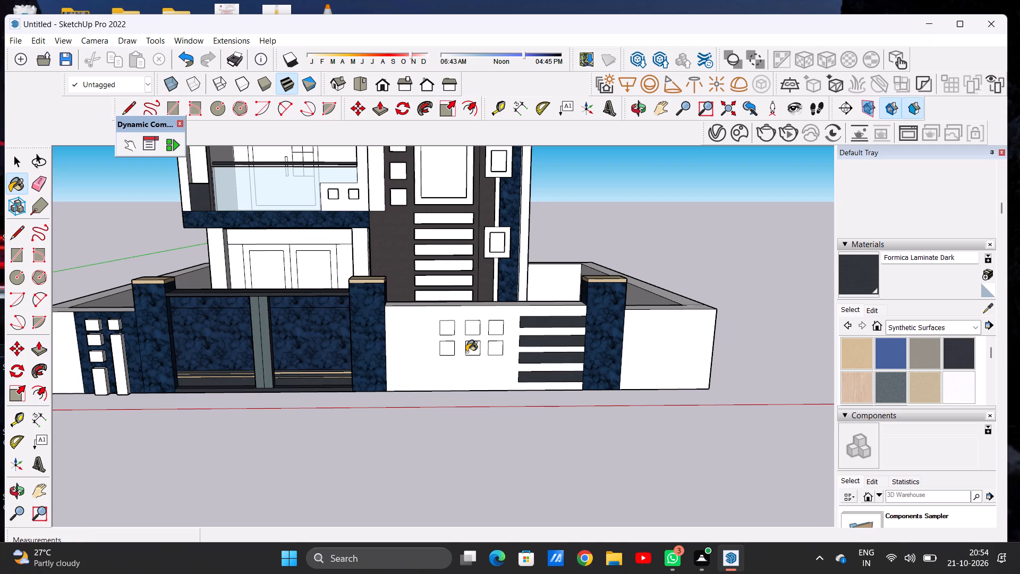
pyautogui.press('space')
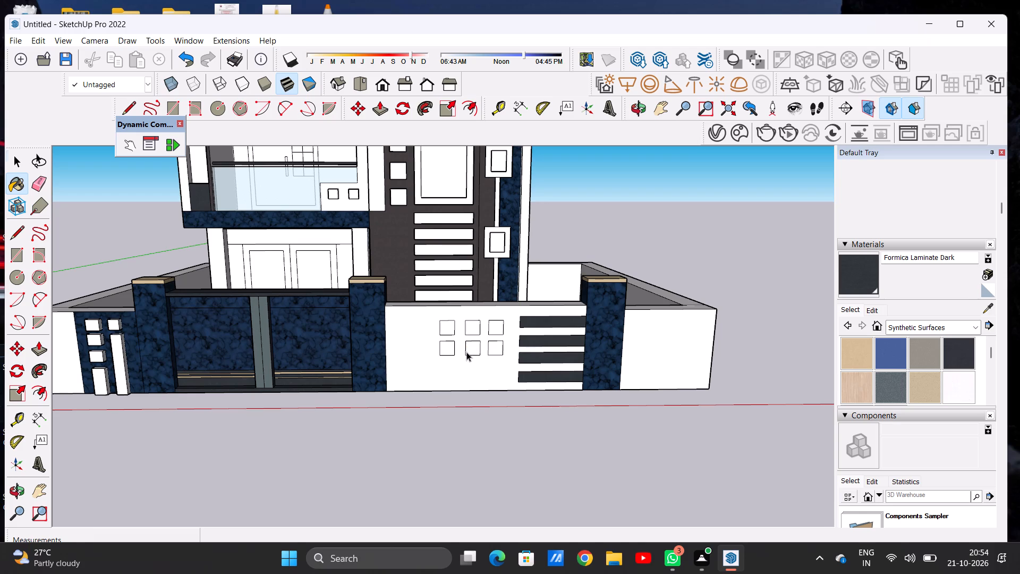
pyautogui.click(466, 352)
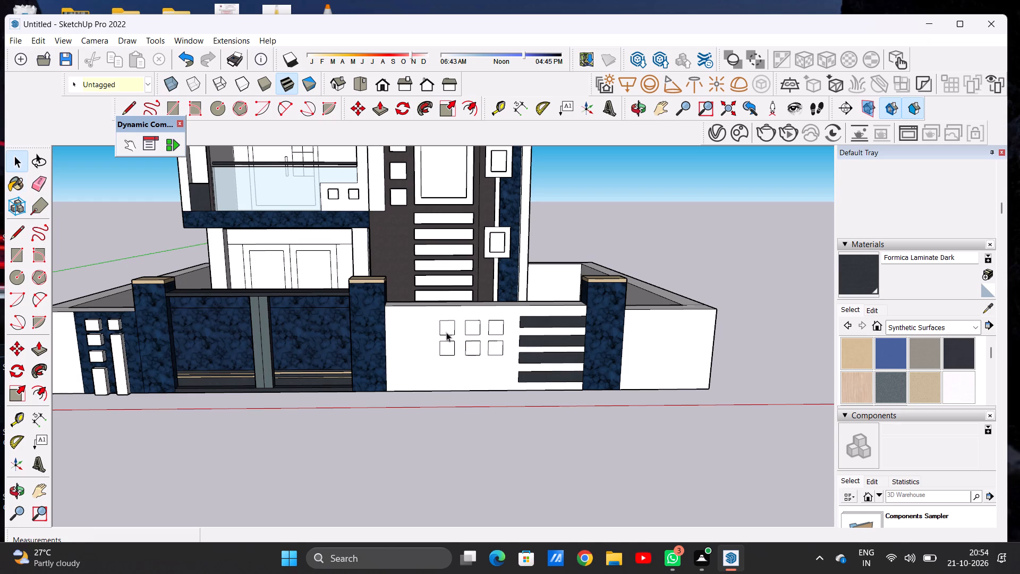
pyautogui.scroll(-20, 427, 321)
pyautogui.scroll(-5, 427, 321)
pyautogui.scroll(12, 454, 372)
pyautogui.scroll(-1, 449, 363)
pyautogui.scroll(2, 449, 363)
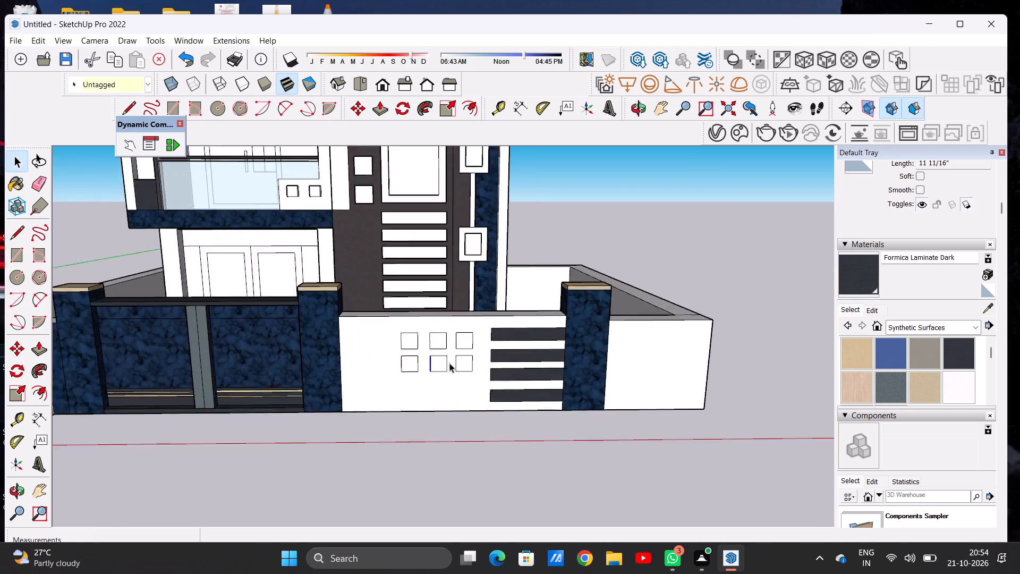
pyautogui.scroll(2, 449, 363)
pyautogui.click(579, 216)
pyautogui.scroll(-9, 471, 373)
pyautogui.moveTo(523, 375); pyautogui.dragTo(385, 369, button='middle')
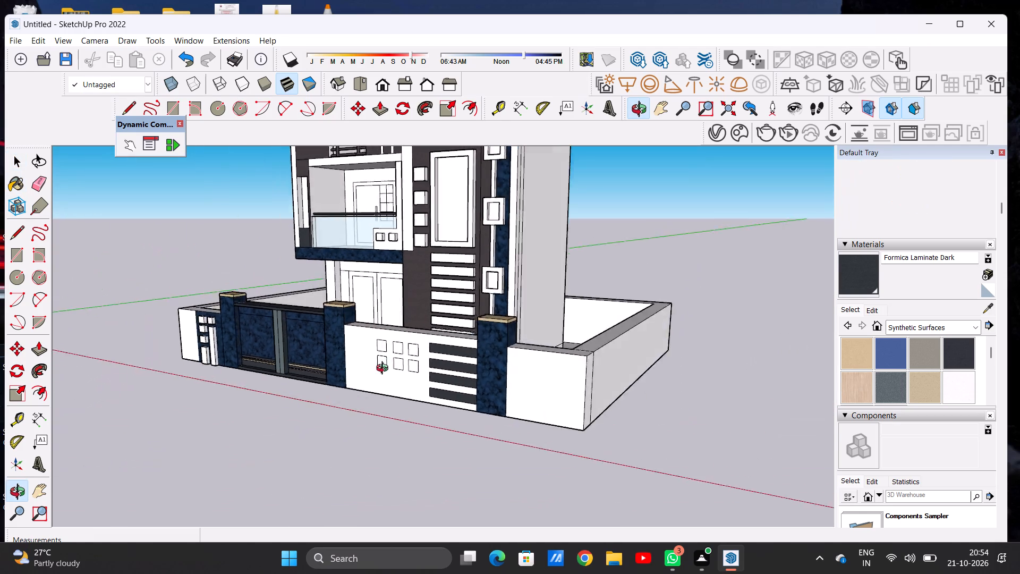
pyautogui.moveTo(385, 369); pyautogui.dragTo(488, 377, button='middle')
pyautogui.scroll(-5, 542, 385)
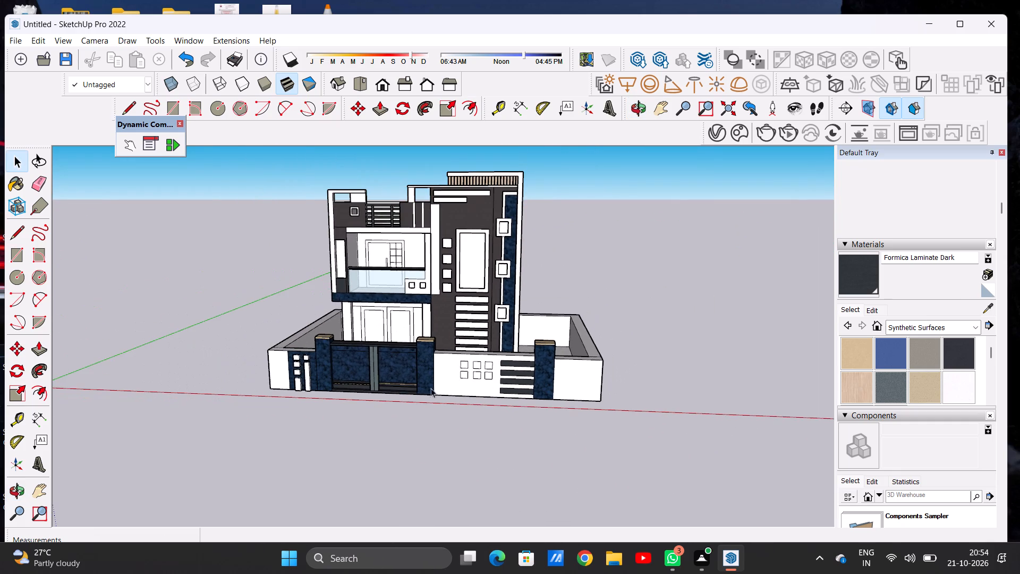
# Examine the gate, its pillars and the decorative block panel beside it from several angles.
pyautogui.scroll(8, 334, 382)
pyautogui.scroll(1, 278, 369)
pyautogui.scroll(-1, 278, 369)
pyautogui.scroll(2, 278, 369)
pyautogui.moveTo(214, 376); pyautogui.dragTo(248, 378, button='middle')
pyautogui.scroll(-7, 248, 378)
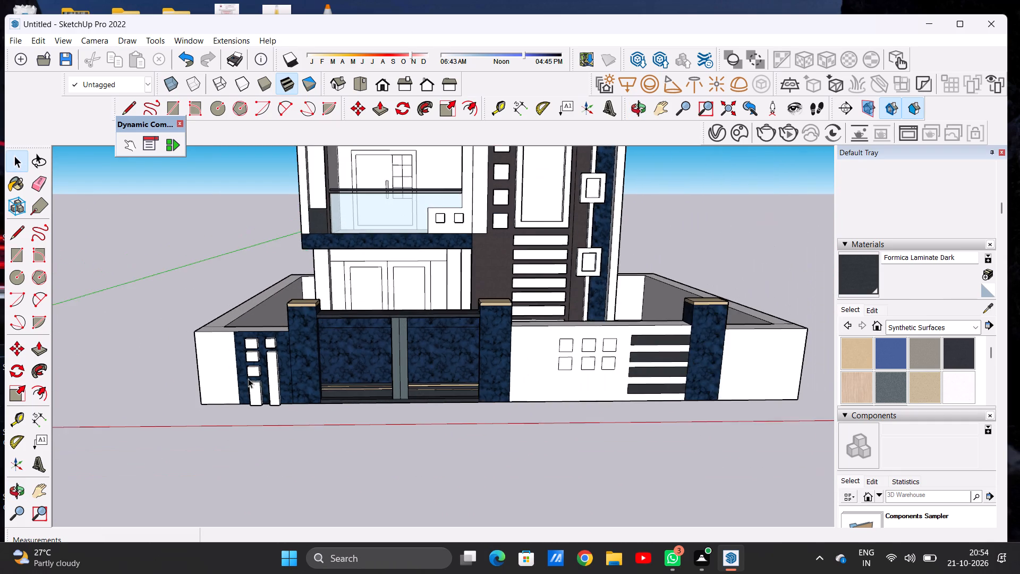
pyautogui.scroll(-1, 248, 378)
pyautogui.scroll(6, 266, 372)
pyautogui.moveTo(252, 369); pyautogui.dragTo(426, 369, button='middle')
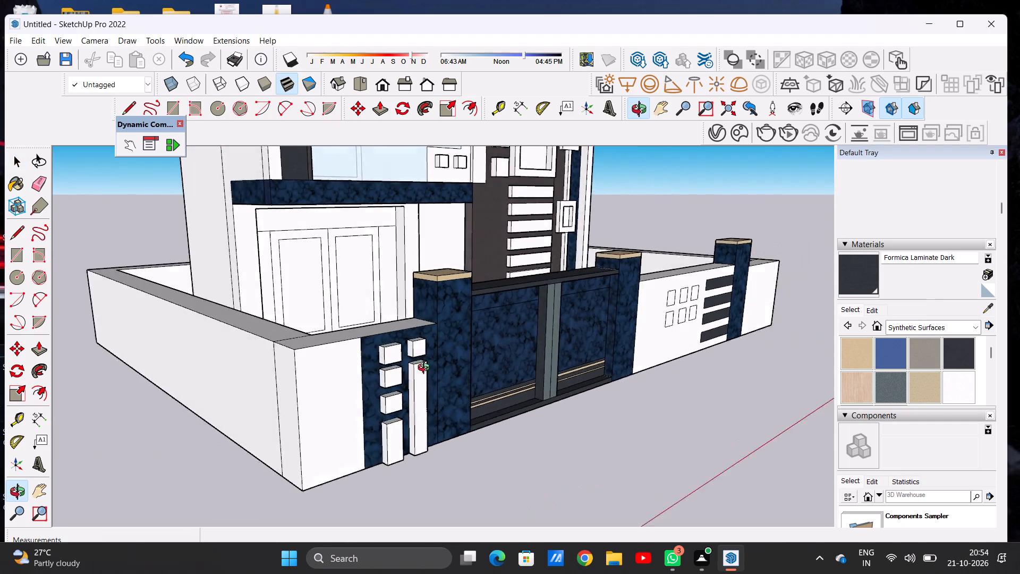
pyautogui.moveTo(426, 369); pyautogui.dragTo(457, 369, button='middle')
pyautogui.middleClick(457, 369)
pyautogui.moveTo(413, 379); pyautogui.dragTo(234, 409, button='middle')
pyautogui.scroll(-15, 351, 401)
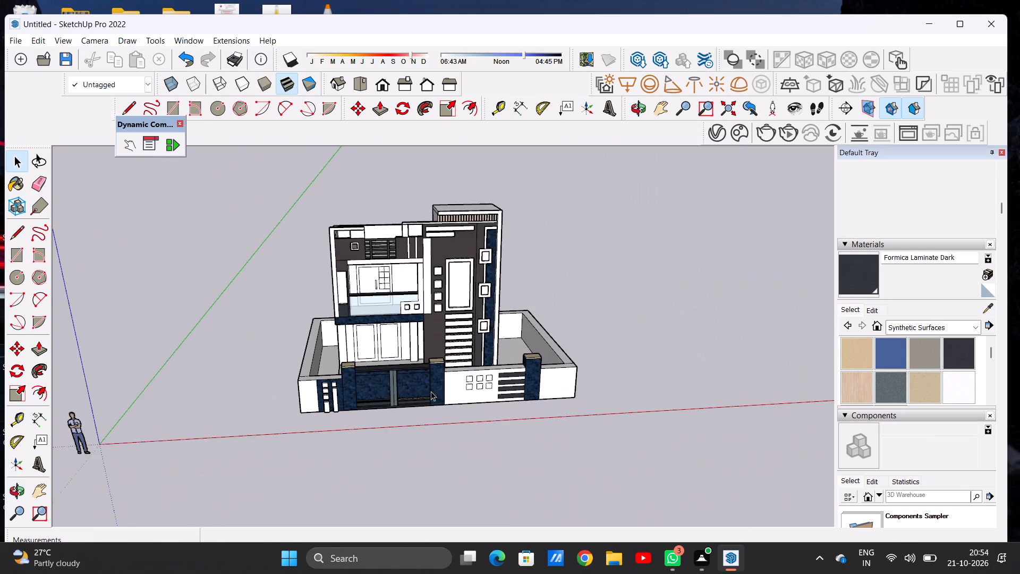
pyautogui.scroll(8, 431, 391)
pyautogui.moveTo(489, 389); pyautogui.dragTo(207, 382, button='middle')
pyautogui.scroll(3, 396, 382)
pyautogui.scroll(-1, 418, 382)
pyautogui.scroll(3, 418, 382)
pyautogui.moveTo(370, 389); pyautogui.dragTo(575, 387, button='middle')
pyautogui.scroll(-6, 446, 408)
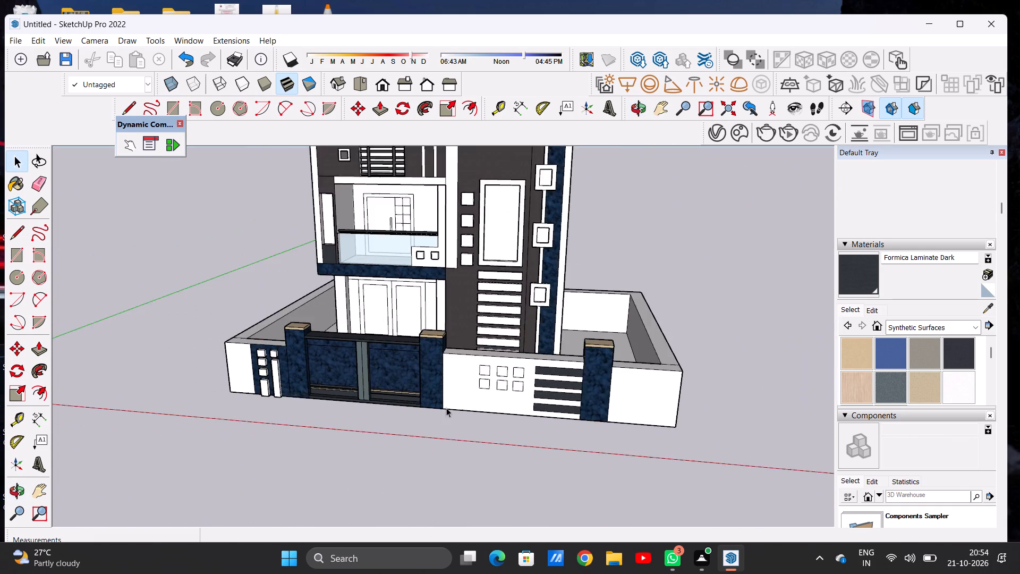
pyautogui.scroll(-7, 446, 408)
pyautogui.scroll(8, 442, 345)
pyautogui.scroll(1, 382, 387)
# Examine the ground-floor porch and the space behind the gate from above and against the whole house.
pyautogui.moveTo(382, 387); pyautogui.dragTo(415, 354, button='middle')
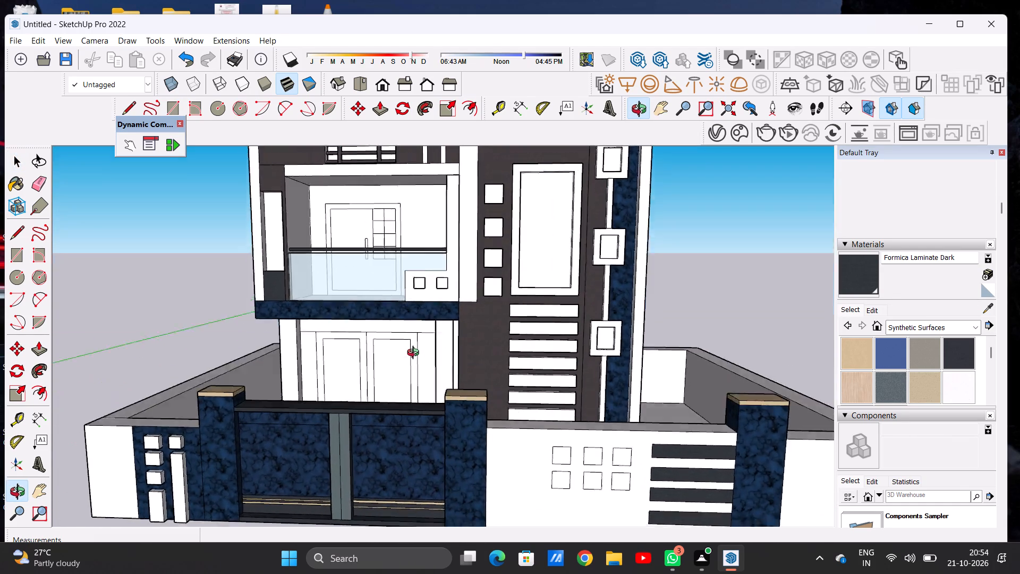
pyautogui.moveTo(415, 354); pyautogui.dragTo(539, 448, button='middle')
pyautogui.scroll(2, 353, 425)
pyautogui.scroll(-1, 353, 425)
pyautogui.scroll(1, 353, 425)
pyautogui.scroll(-1, 353, 425)
pyautogui.scroll(3, 353, 425)
pyautogui.moveTo(352, 425); pyautogui.dragTo(345, 367, button='middle')
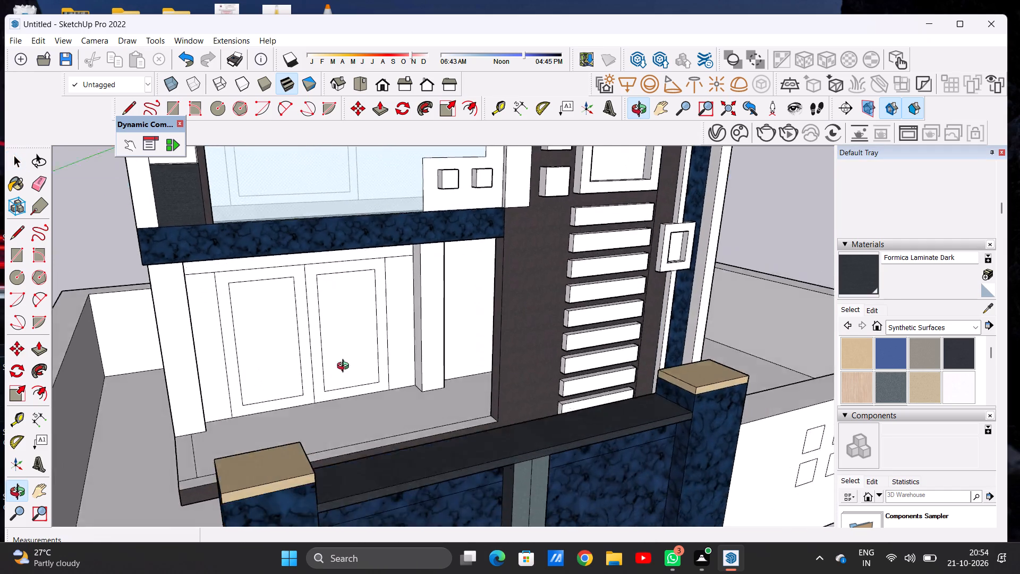
pyautogui.moveTo(345, 367); pyautogui.dragTo(254, 408, button='middle')
pyautogui.scroll(1, 332, 345)
pyautogui.scroll(-13, 384, 393)
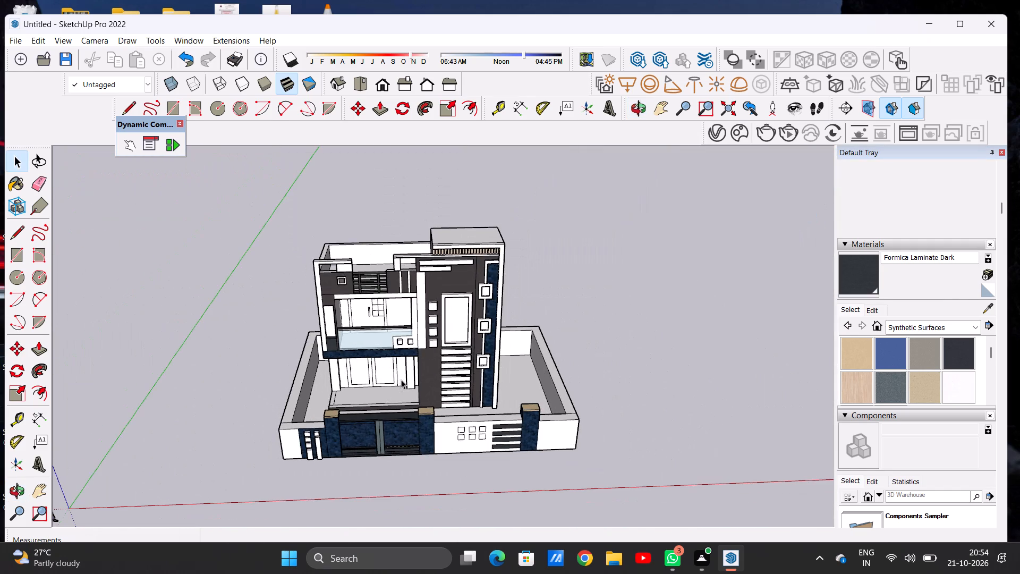
pyautogui.scroll(-7, 399, 373)
pyautogui.scroll(14, 439, 376)
pyautogui.moveTo(474, 366); pyautogui.dragTo(345, 366, button='middle')
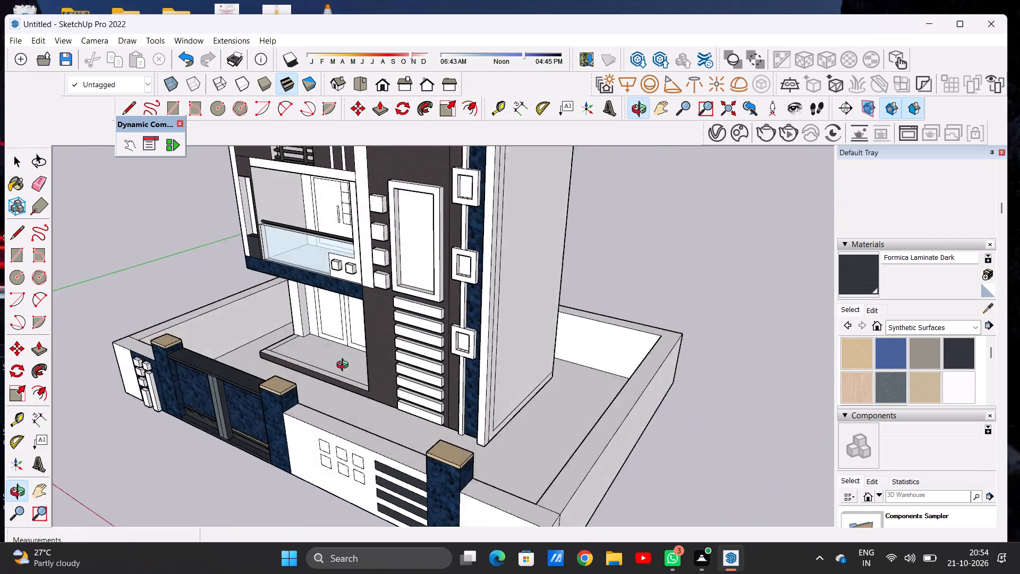
pyautogui.moveTo(345, 366); pyautogui.dragTo(429, 375, button='middle')
pyautogui.middleClick(429, 375)
pyautogui.scroll(-8, 514, 316)
pyautogui.scroll(-1, 415, 314)
pyautogui.scroll(7, 410, 315)
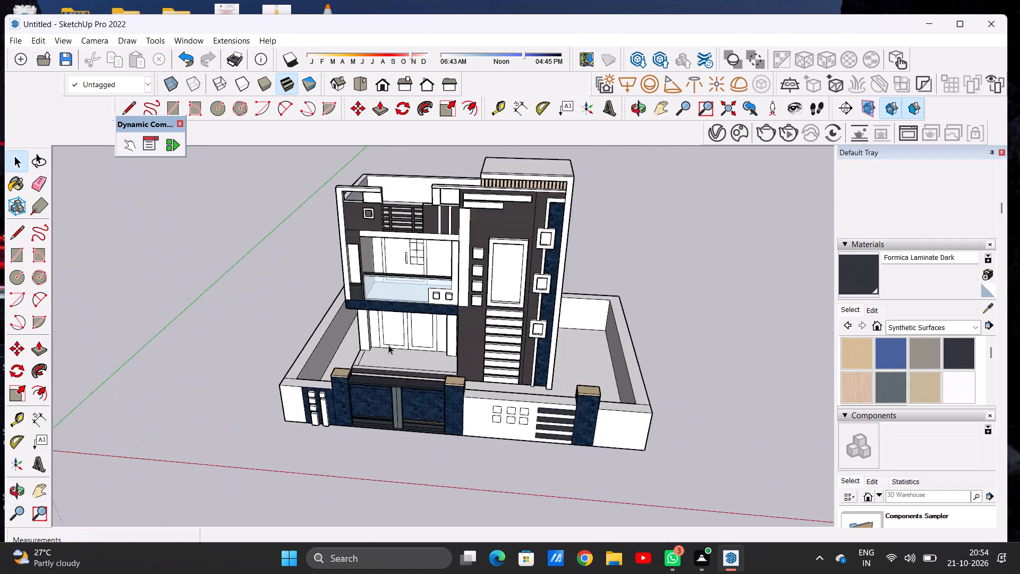
pyautogui.scroll(6, 388, 345)
pyautogui.moveTo(366, 376); pyautogui.dragTo(384, 349, button='middle')
pyautogui.middleClick(384, 349)
pyautogui.scroll(-12, 414, 323)
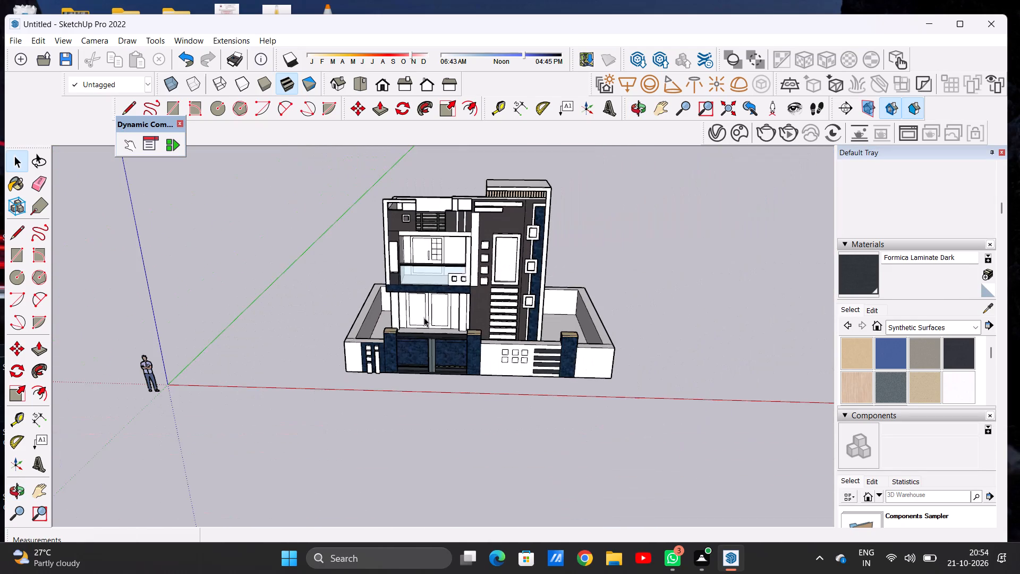
# Examine the unpainted ground-floor double door, its frame and the porch columns up close.
pyautogui.scroll(7, 437, 256)
pyautogui.scroll(-1, 441, 366)
pyautogui.scroll(5, 441, 371)
pyautogui.moveTo(439, 399); pyautogui.dragTo(439, 366, button='middle')
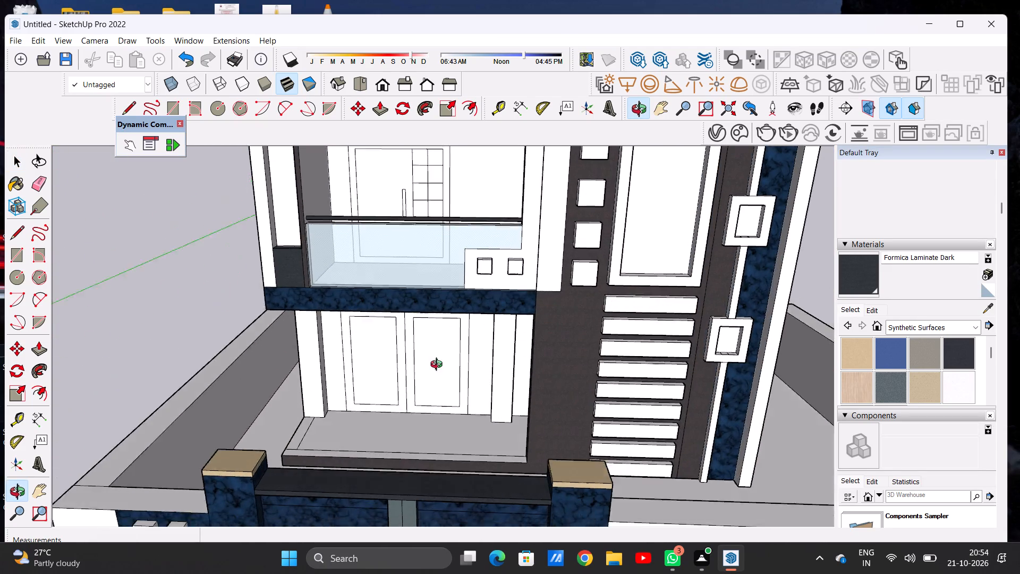
pyautogui.moveTo(439, 366); pyautogui.dragTo(429, 338, button='middle')
pyautogui.scroll(7, 429, 338)
pyautogui.scroll(-4, 449, 353)
pyautogui.scroll(1, 449, 353)
pyautogui.scroll(-3, 449, 353)
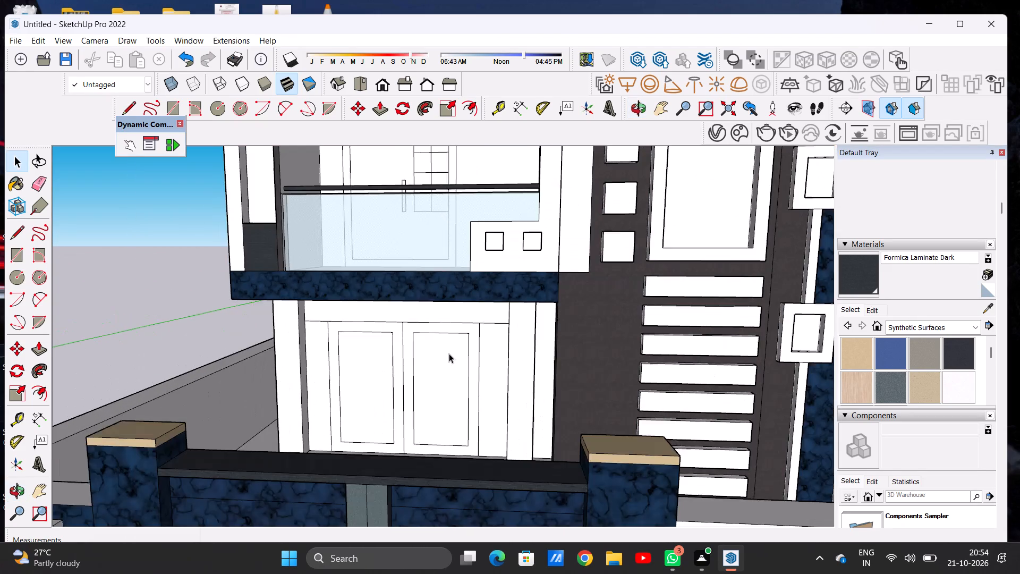
pyautogui.moveTo(447, 390); pyautogui.dragTo(428, 416, button='middle')
pyautogui.moveTo(466, 404); pyautogui.dragTo(464, 391, button='middle')
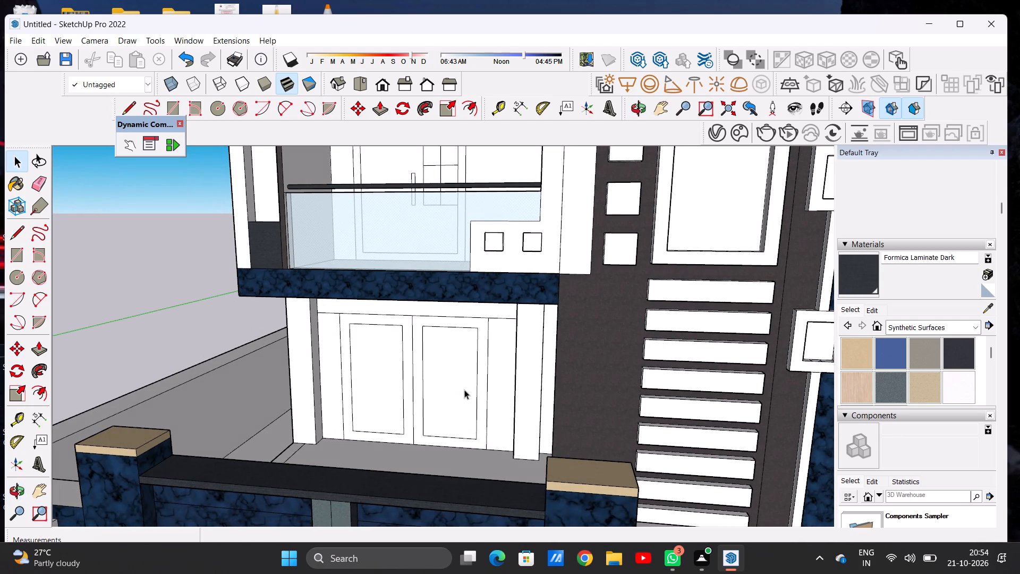
pyautogui.scroll(-2, 485, 369)
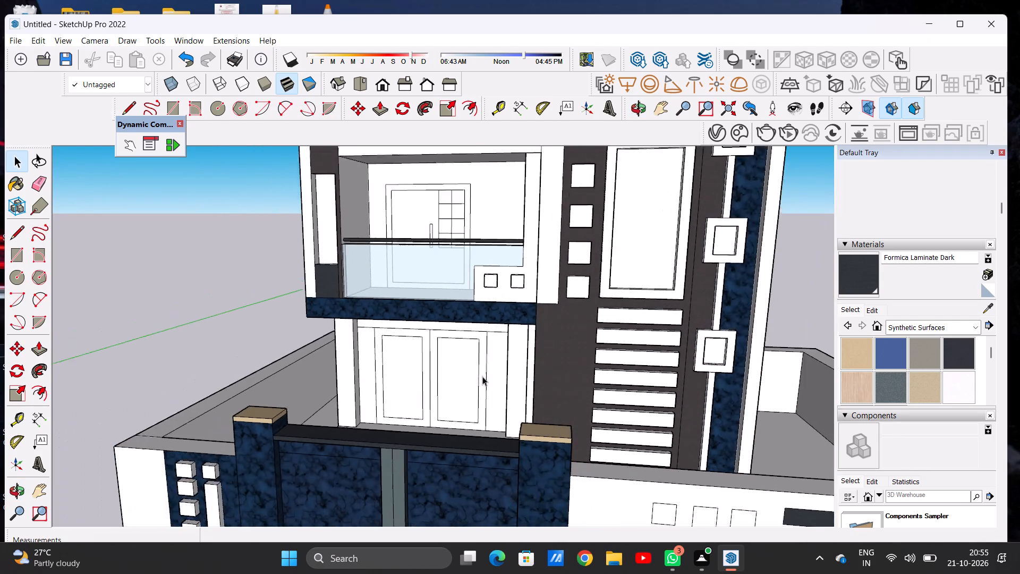
pyautogui.scroll(-2, 482, 376)
pyautogui.scroll(7, 491, 415)
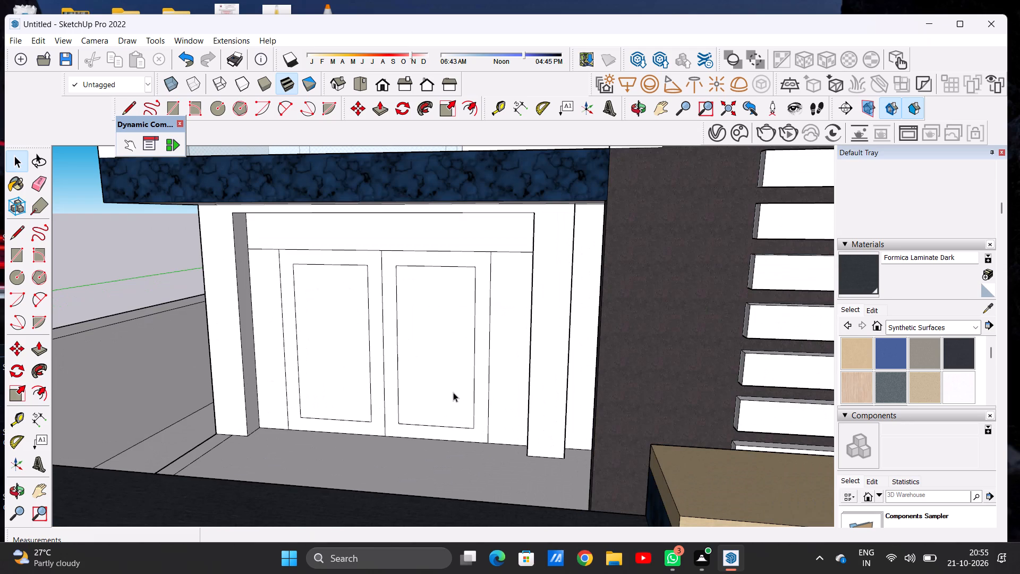
pyautogui.scroll(-7, 398, 350)
pyautogui.scroll(7, 442, 350)
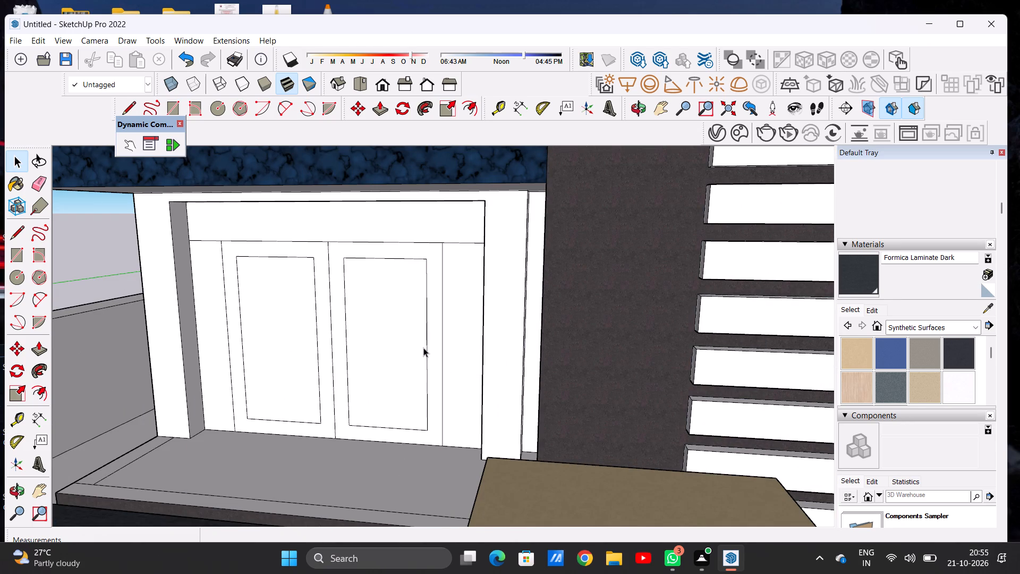
pyautogui.scroll(-7, 423, 348)
pyautogui.scroll(9, 446, 353)
pyautogui.moveTo(399, 364); pyautogui.dragTo(400, 376, button='middle')
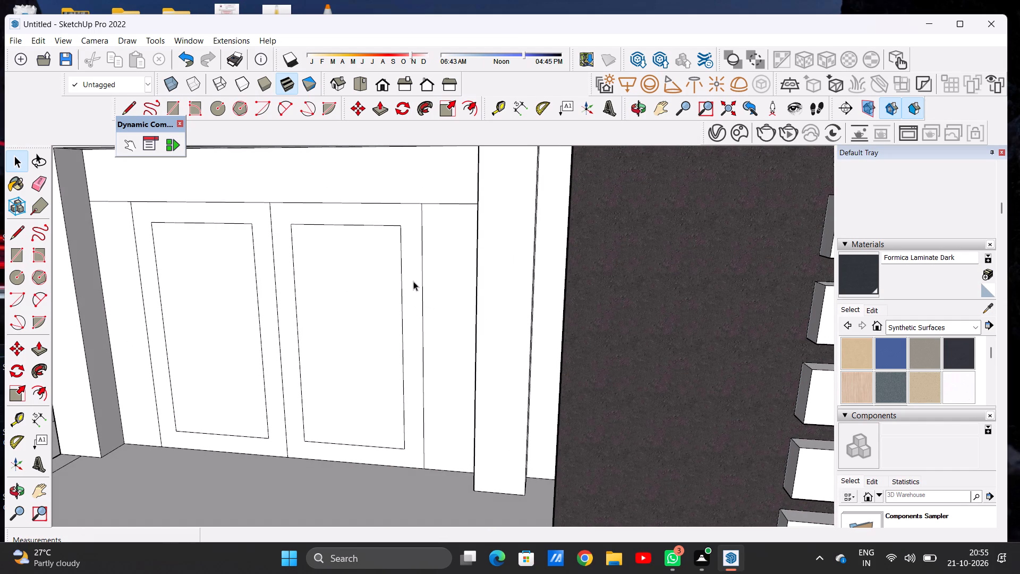
pyautogui.scroll(-6, 377, 226)
pyautogui.scroll(5, 431, 303)
pyautogui.scroll(-3, 424, 299)
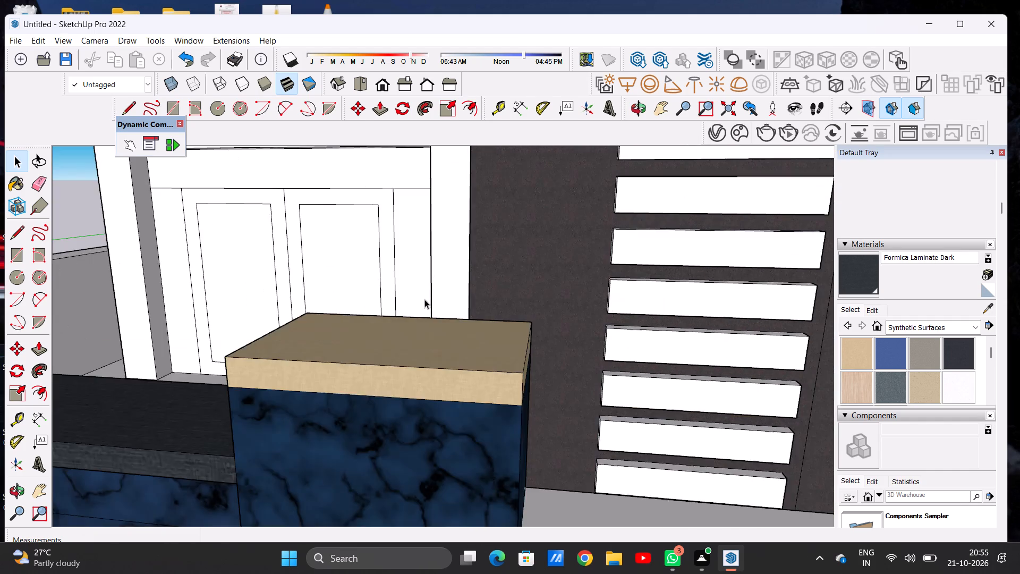
pyautogui.moveTo(415, 306); pyautogui.dragTo(376, 354, button='middle')
pyautogui.scroll(-4, 380, 346)
pyautogui.moveTo(380, 345); pyautogui.dragTo(392, 318, button='middle')
pyautogui.scroll(2, 392, 318)
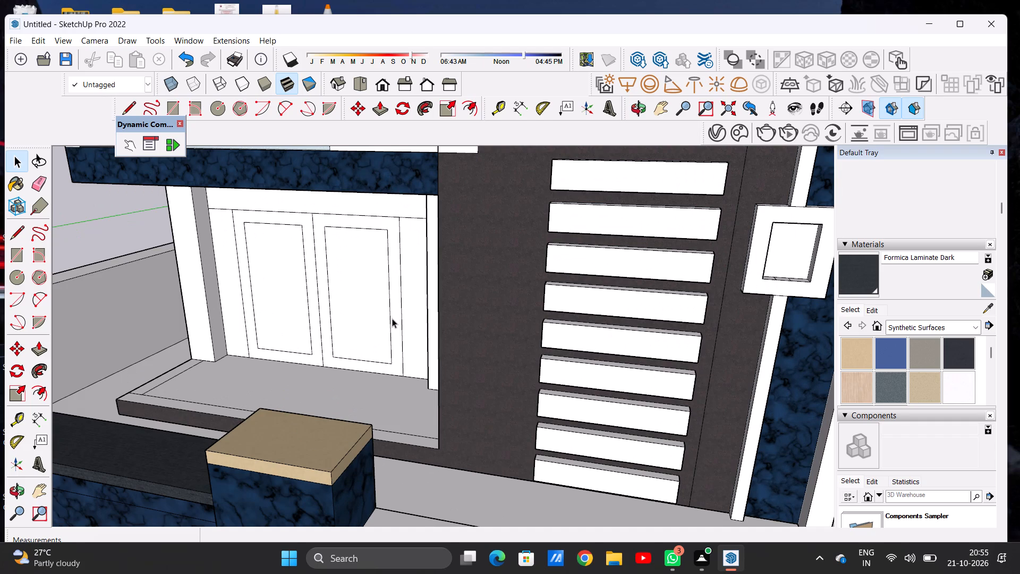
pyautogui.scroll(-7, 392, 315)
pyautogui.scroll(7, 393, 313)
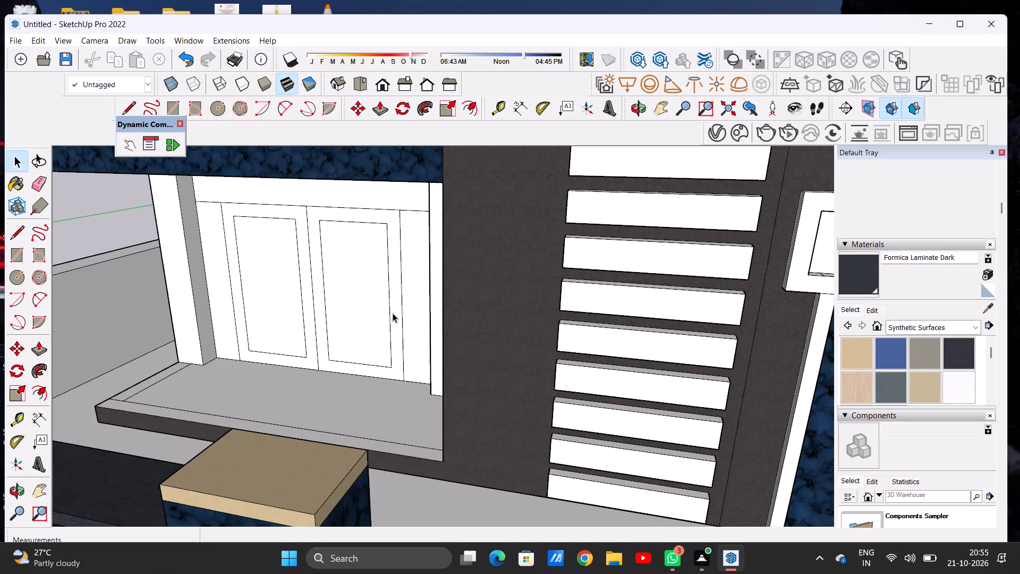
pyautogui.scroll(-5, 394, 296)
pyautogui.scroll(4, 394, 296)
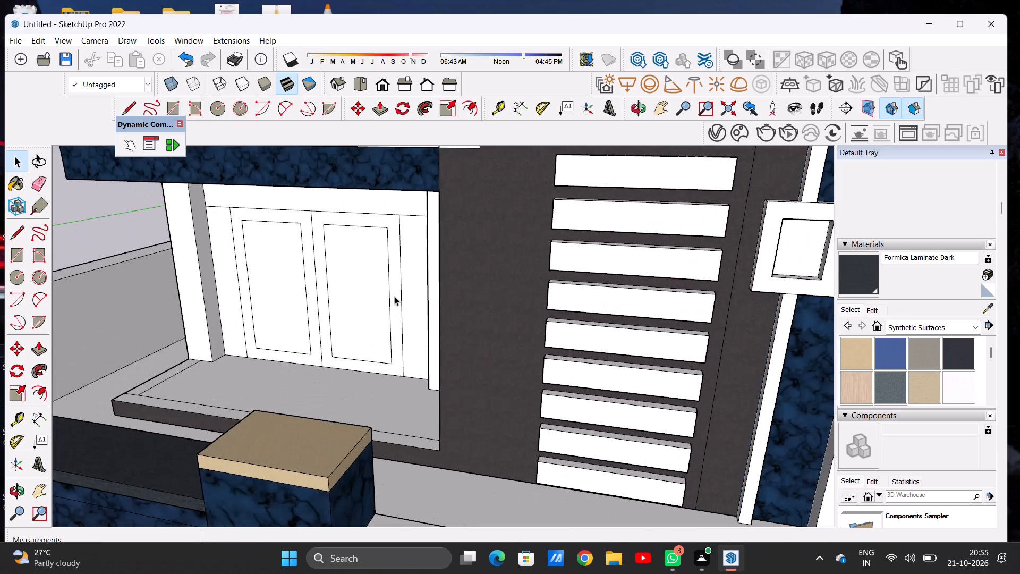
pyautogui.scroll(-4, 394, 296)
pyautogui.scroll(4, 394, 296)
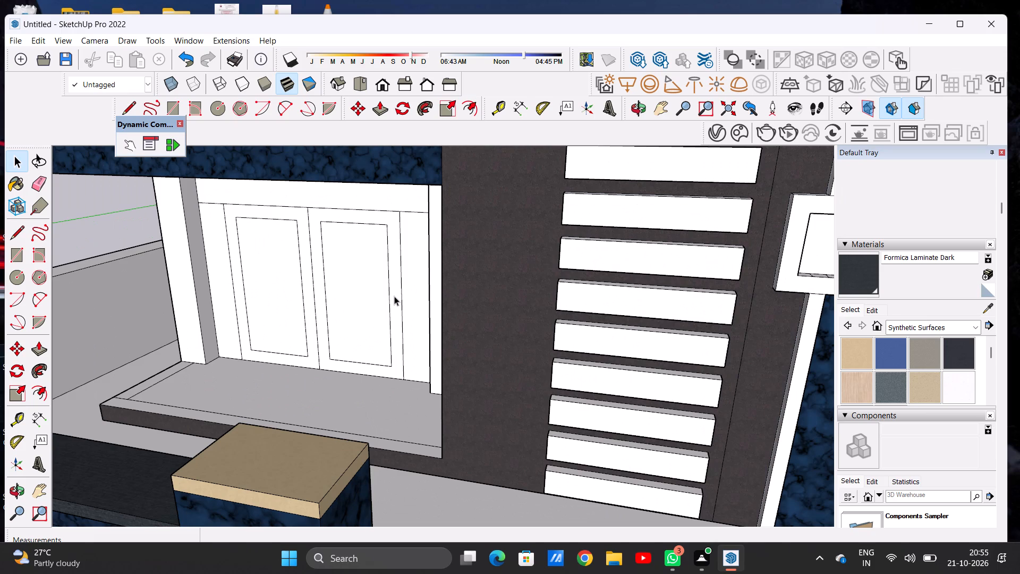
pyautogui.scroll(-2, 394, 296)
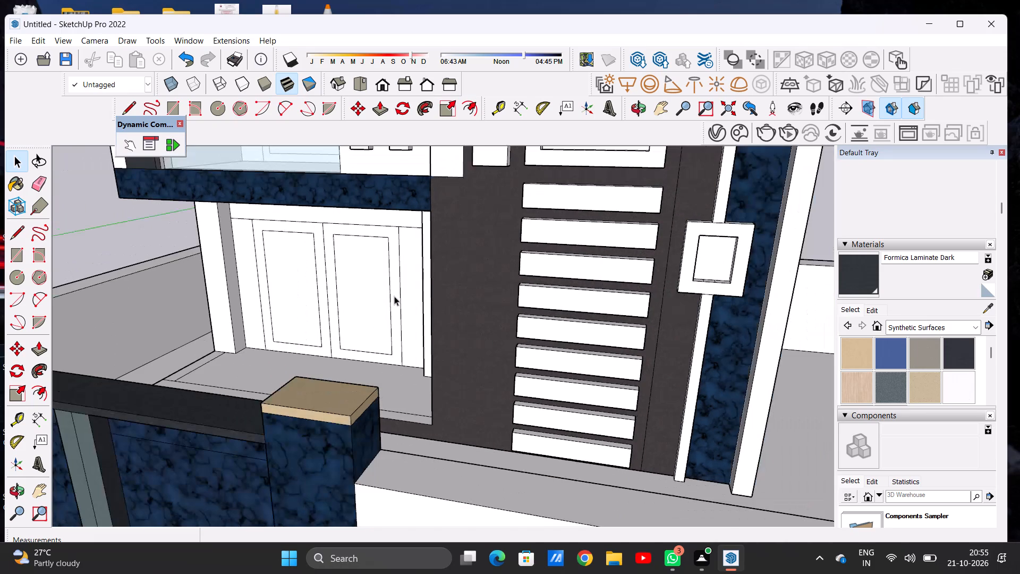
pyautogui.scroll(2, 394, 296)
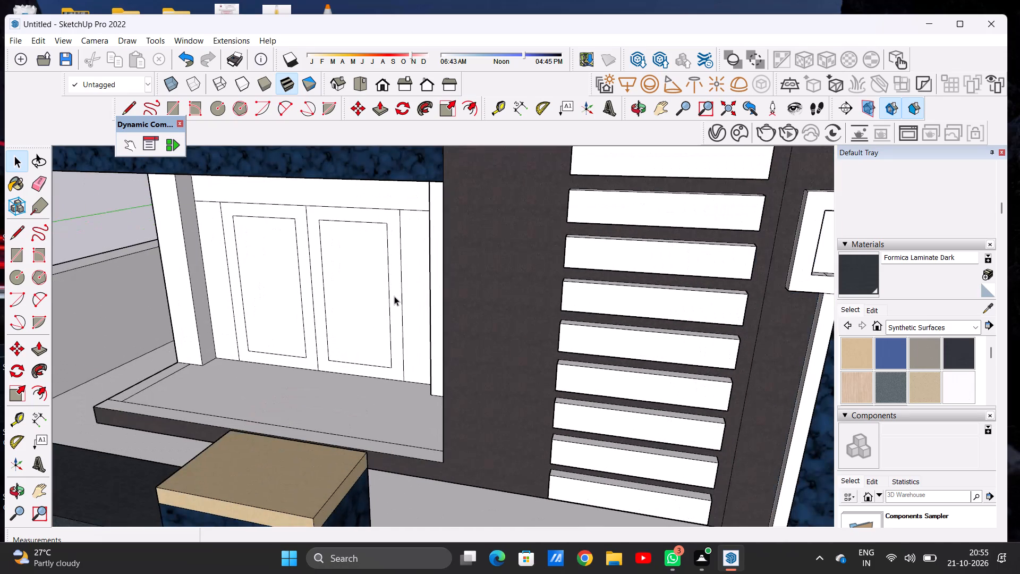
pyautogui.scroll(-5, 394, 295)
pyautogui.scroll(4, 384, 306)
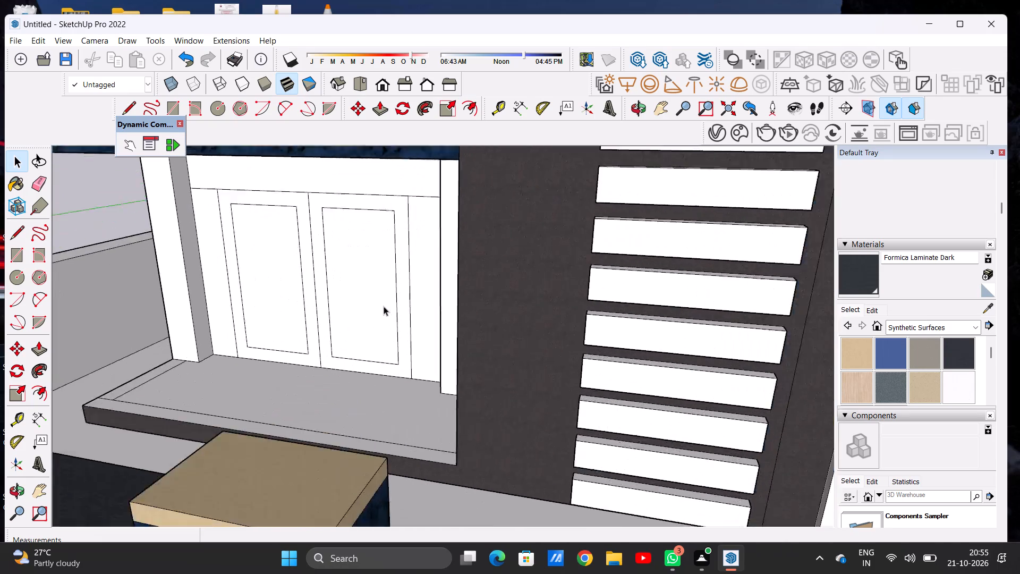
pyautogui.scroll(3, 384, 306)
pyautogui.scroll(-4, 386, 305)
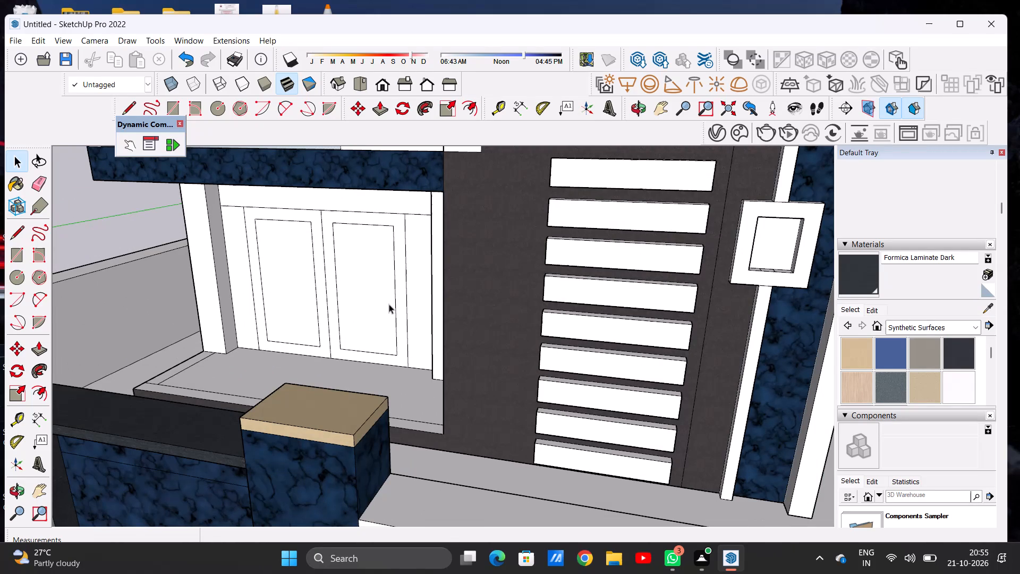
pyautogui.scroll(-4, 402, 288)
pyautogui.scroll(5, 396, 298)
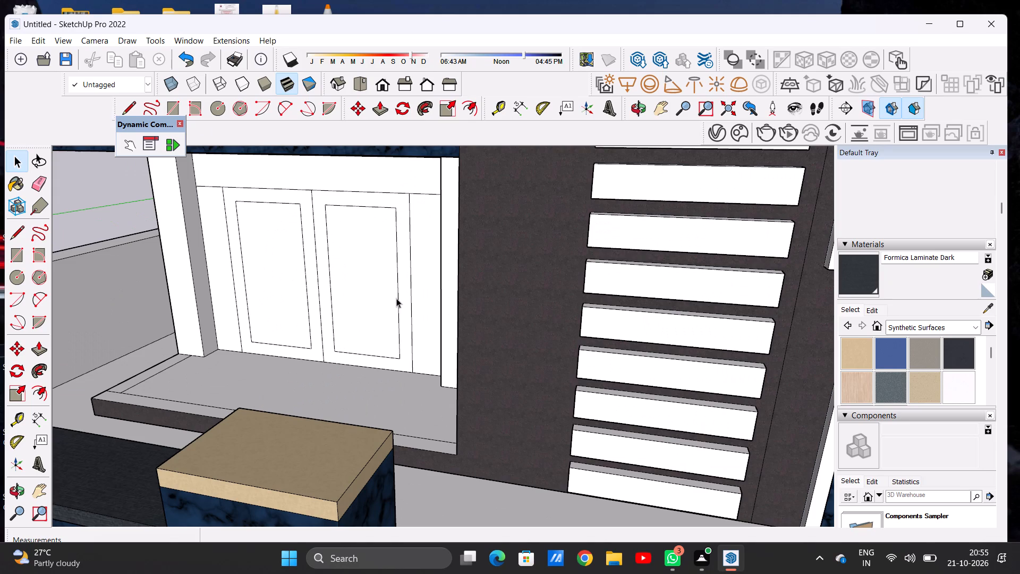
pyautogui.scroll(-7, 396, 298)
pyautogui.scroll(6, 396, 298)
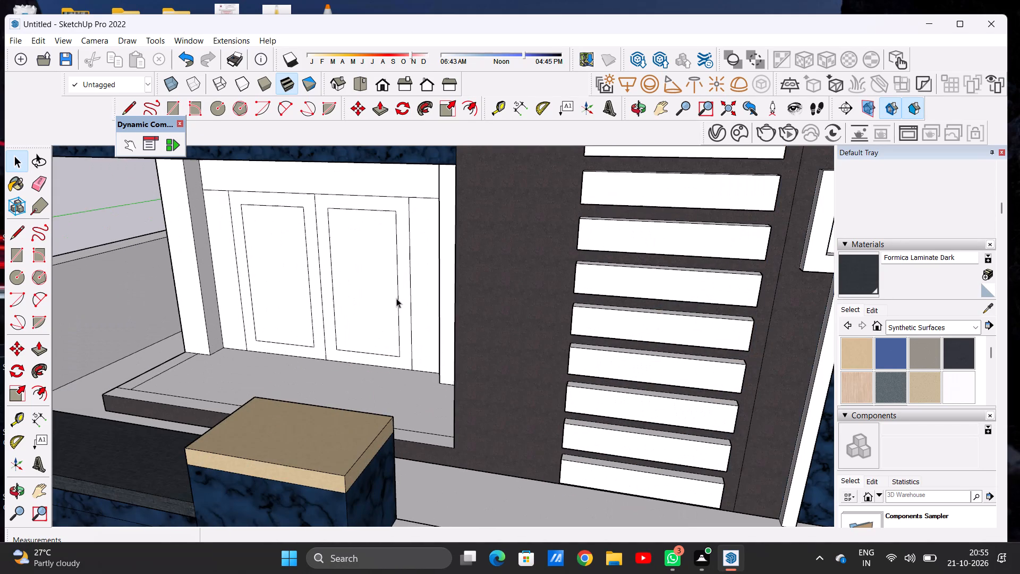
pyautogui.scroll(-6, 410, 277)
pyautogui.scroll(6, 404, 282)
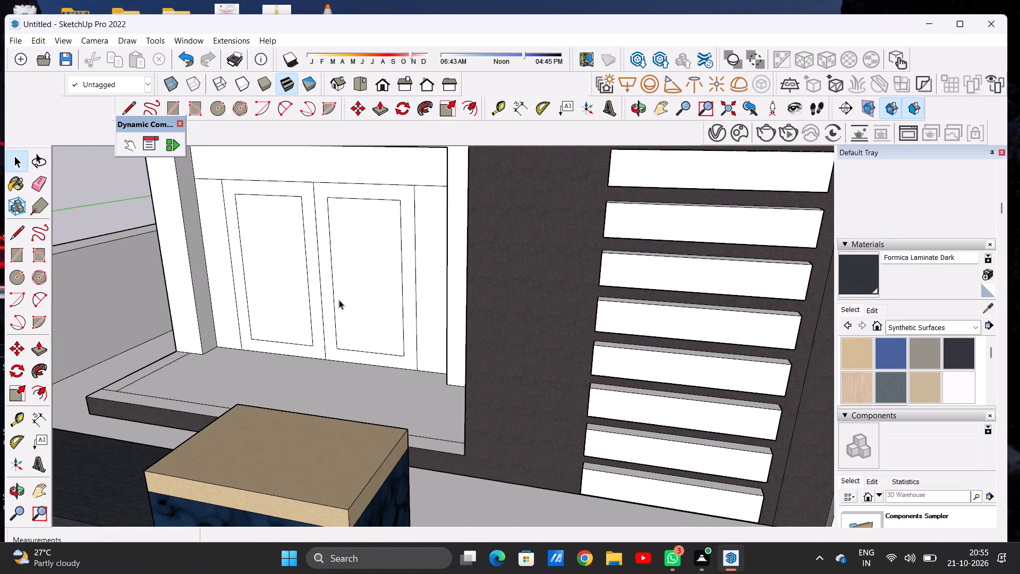
# Examine the unpainted ground-floor double door and porch from several angles, up close and over the gate.
pyautogui.moveTo(284, 319); pyautogui.dragTo(388, 319, button='middle')
pyautogui.scroll(-7, 438, 343)
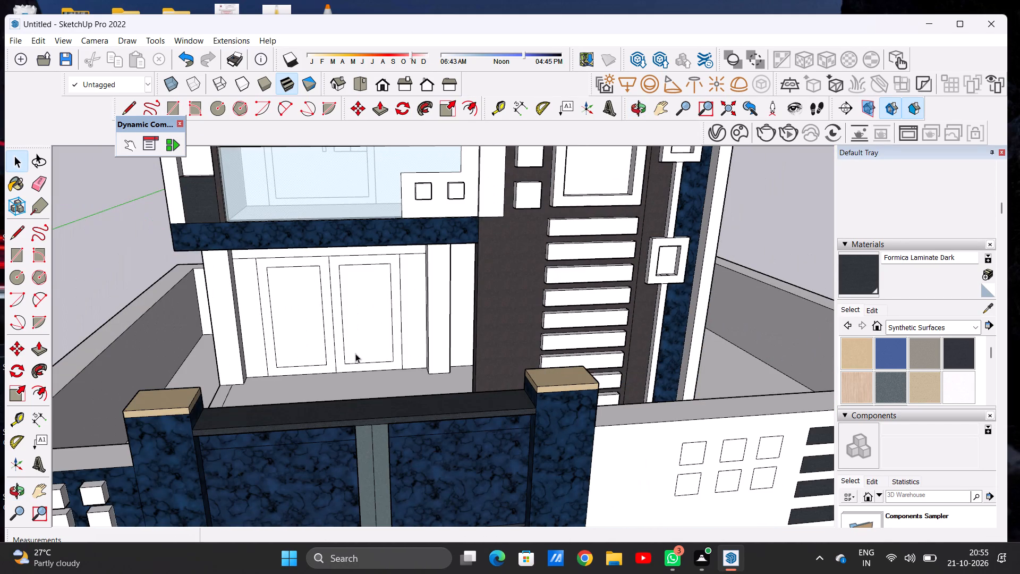
pyautogui.scroll(-2, 387, 328)
pyautogui.scroll(5, 334, 308)
pyautogui.moveTo(336, 350); pyautogui.dragTo(415, 281, button='middle')
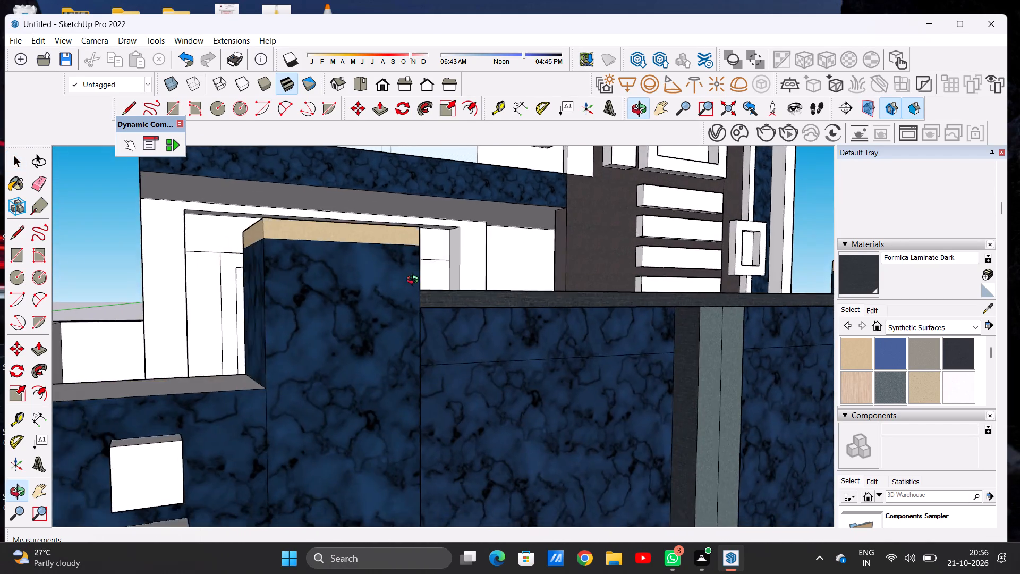
pyautogui.moveTo(415, 281); pyautogui.dragTo(454, 323, button='middle')
pyautogui.scroll(-1, 422, 367)
pyautogui.scroll(2, 265, 248)
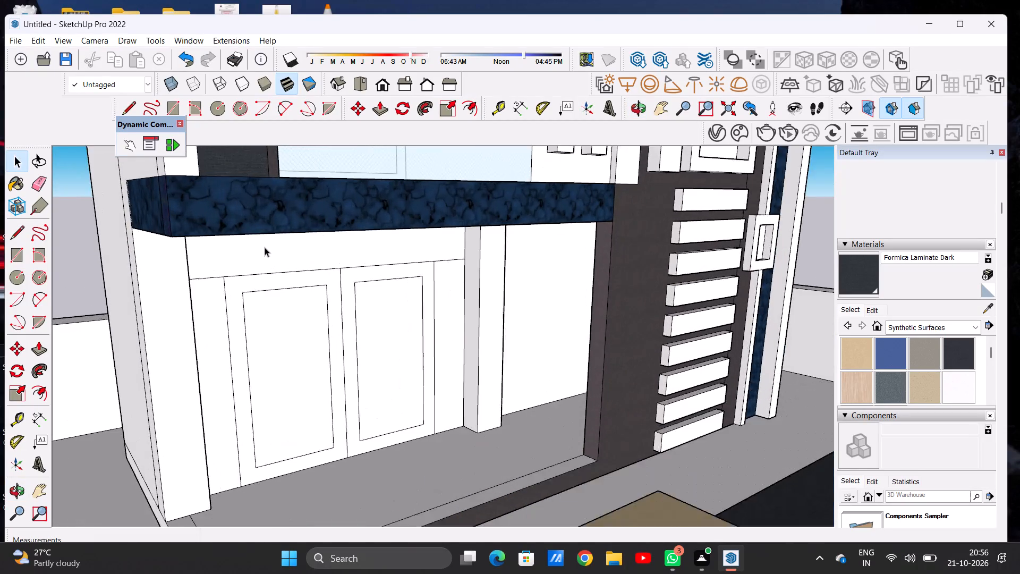
pyautogui.scroll(4, 265, 247)
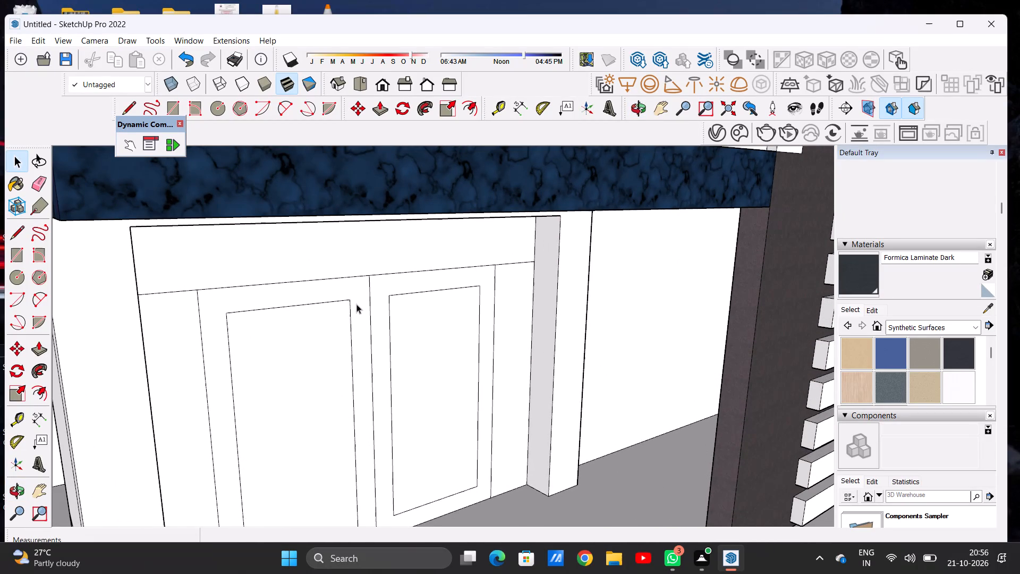
pyautogui.scroll(-3, 281, 282)
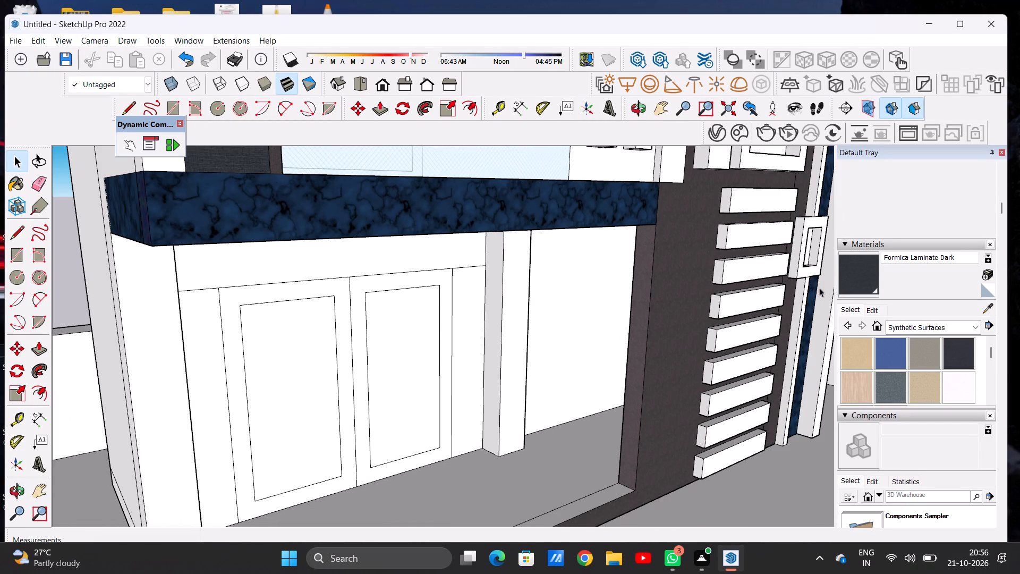
# Paint the frames of both leaves of the ground-floor double door with Wood Veneer 01 from the Wood materials.
pyautogui.click(846, 308)
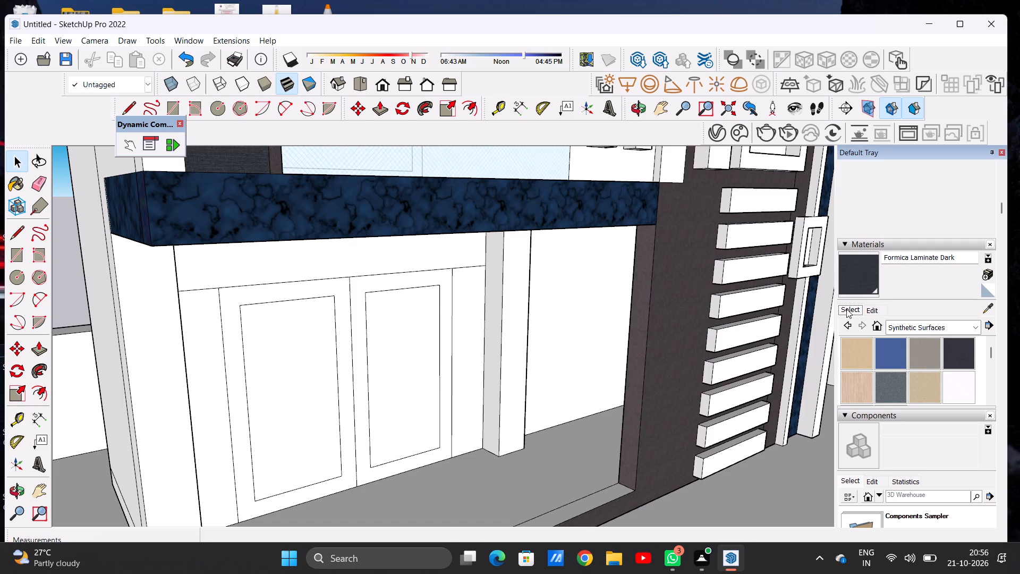
pyautogui.click(846, 309)
pyautogui.click(917, 325)
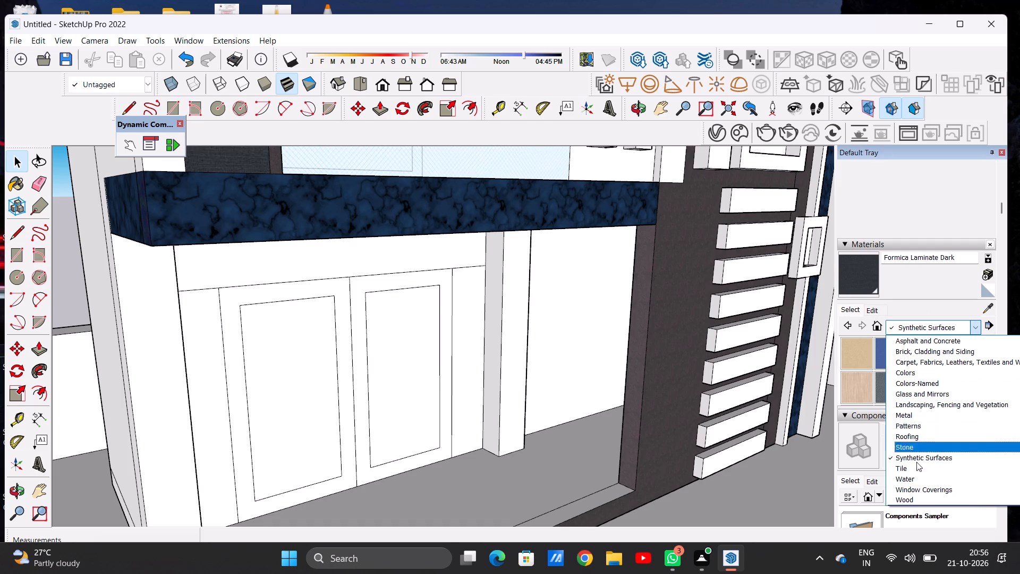
pyautogui.click(906, 498)
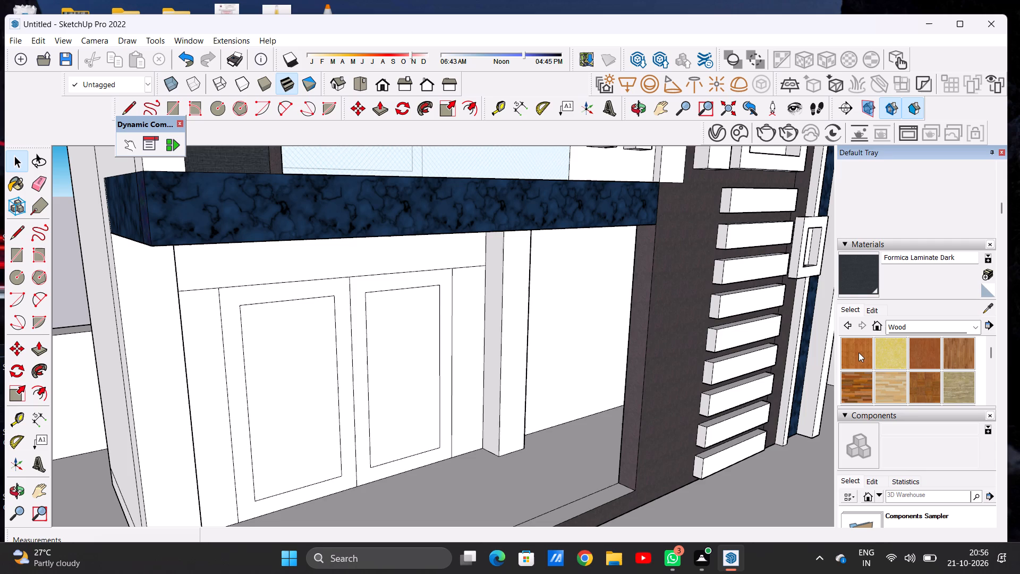
pyautogui.scroll(-2, 891, 362)
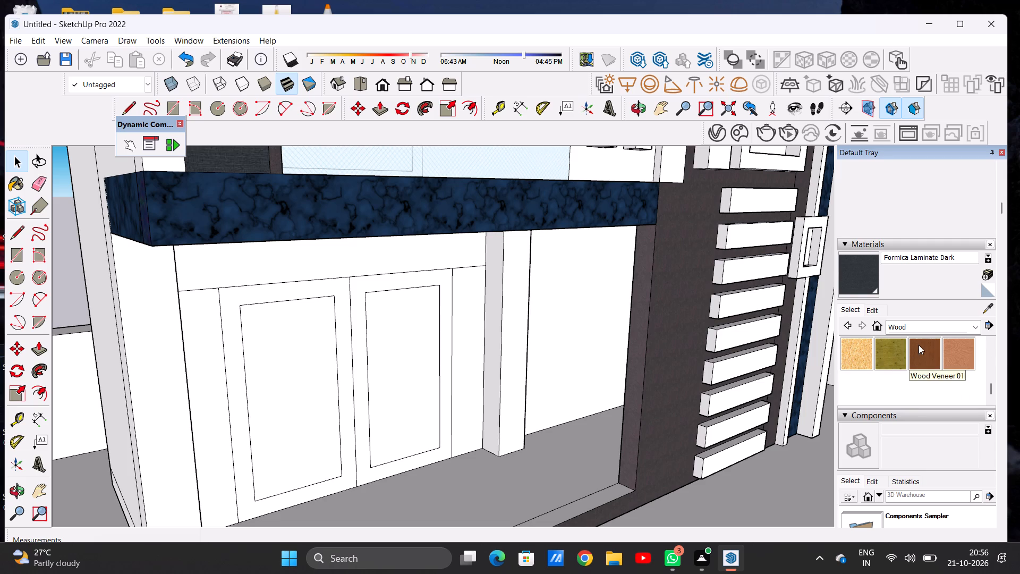
pyautogui.click(924, 352)
pyautogui.scroll(16, 253, 359)
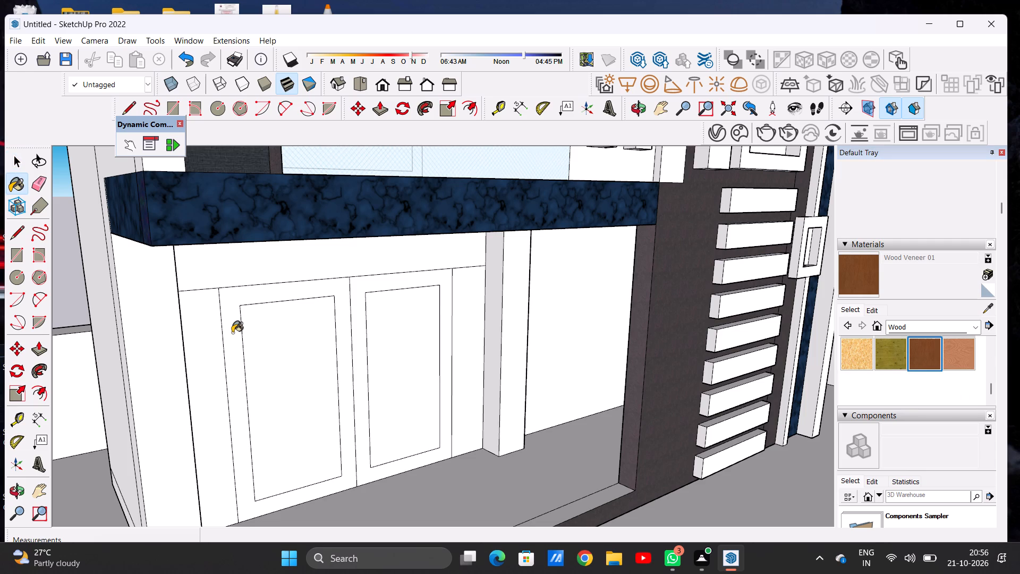
pyautogui.scroll(-2, 232, 333)
pyautogui.scroll(1, 232, 333)
pyautogui.scroll(-1, 232, 333)
pyautogui.scroll(4, 232, 333)
pyautogui.click(215, 304)
pyautogui.scroll(-6, 215, 304)
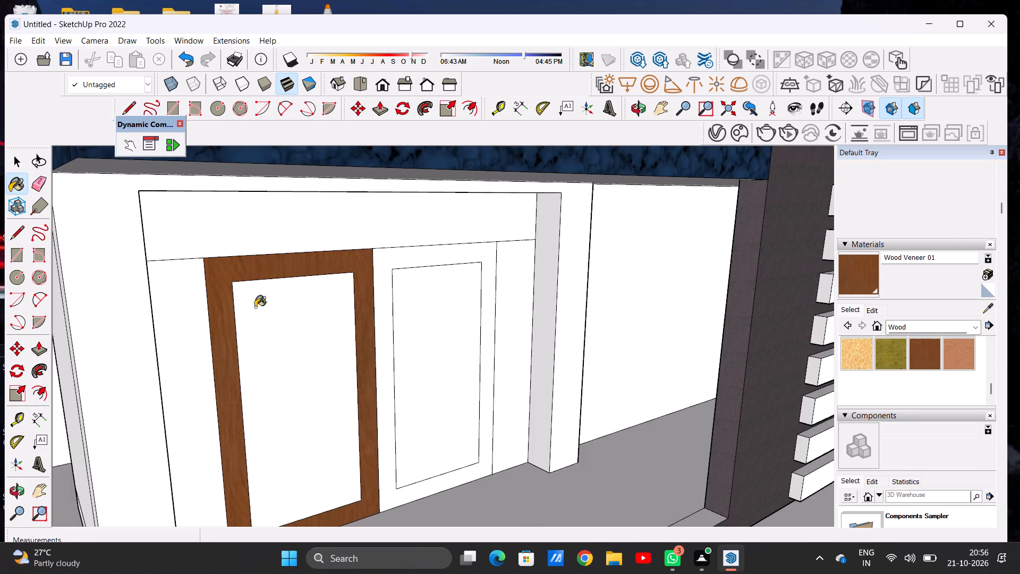
pyautogui.scroll(-1, 340, 288)
pyautogui.scroll(5, 340, 288)
pyautogui.click(387, 254)
pyautogui.scroll(-5, 309, 302)
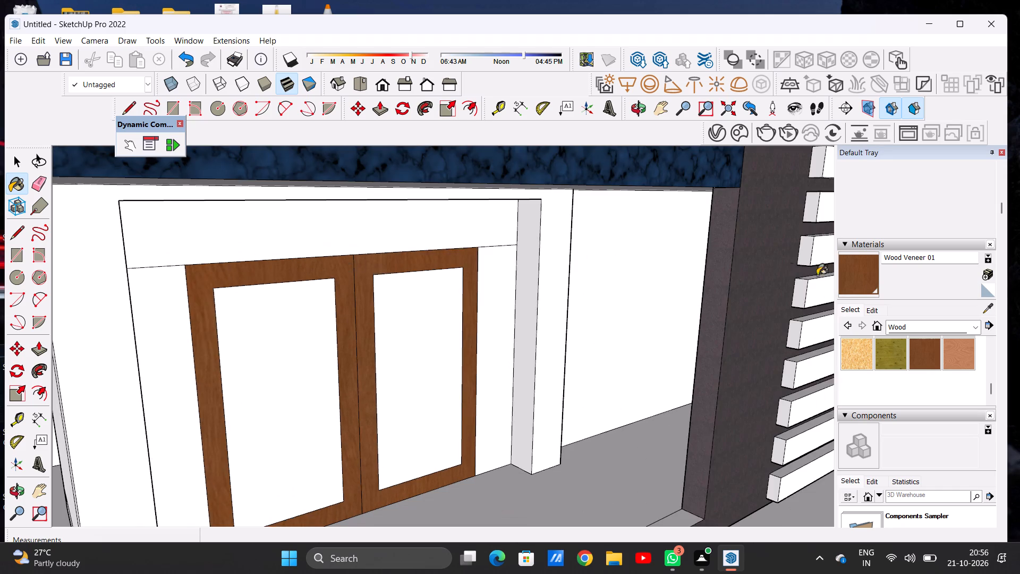
# Darken the Wood Veneer 01 material by lowering its colour brightness to a deep brown.
pyautogui.click(871, 308)
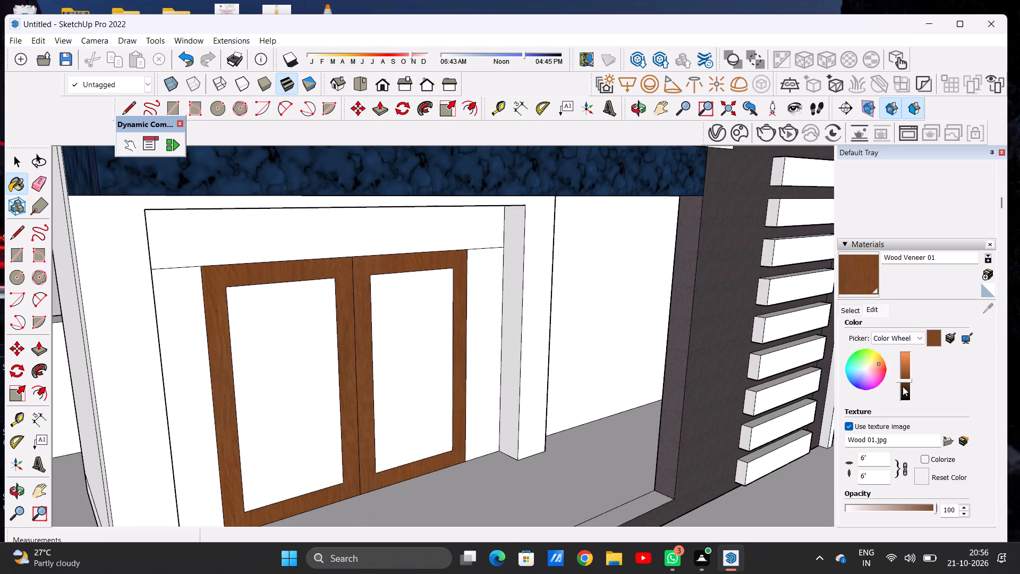
pyautogui.click(905, 386)
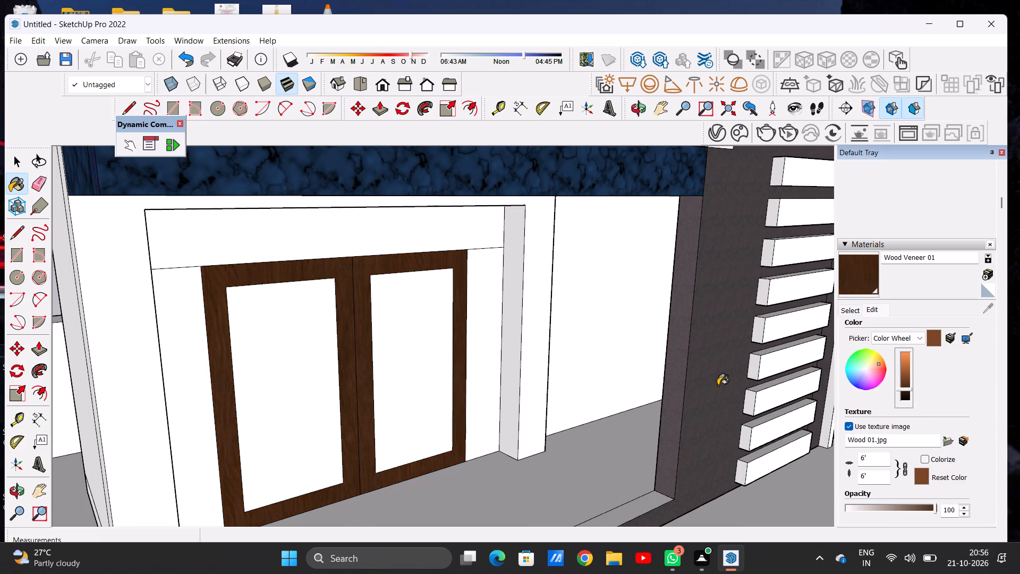
pyautogui.click(904, 385)
# Examine the dark wood door frames from several angles, up close and against the facade and front gate.
pyautogui.scroll(-8, 383, 351)
pyautogui.moveTo(400, 367); pyautogui.dragTo(323, 353, button='middle')
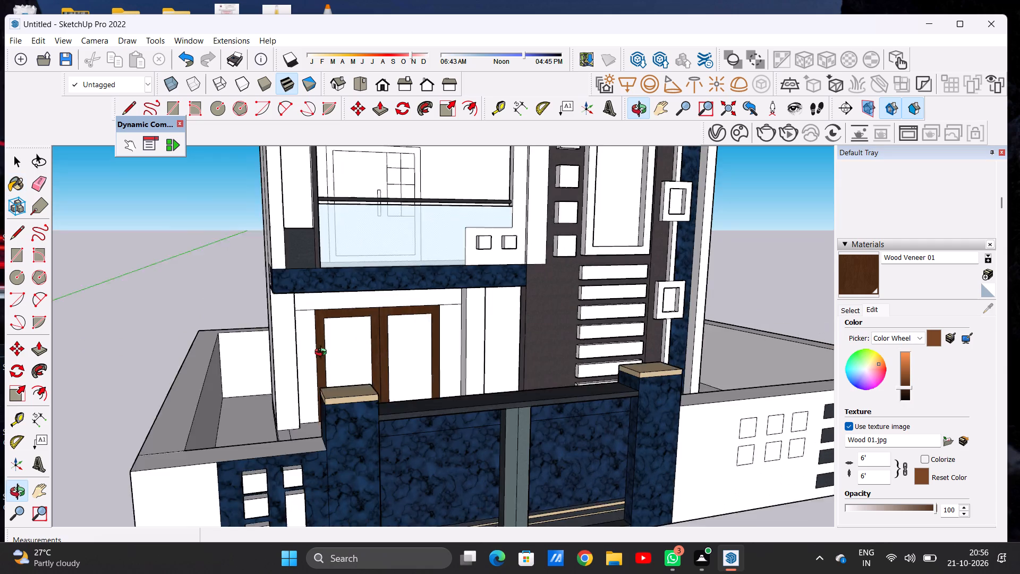
pyautogui.moveTo(323, 353); pyautogui.dragTo(360, 366, button='middle')
pyautogui.scroll(7, 360, 356)
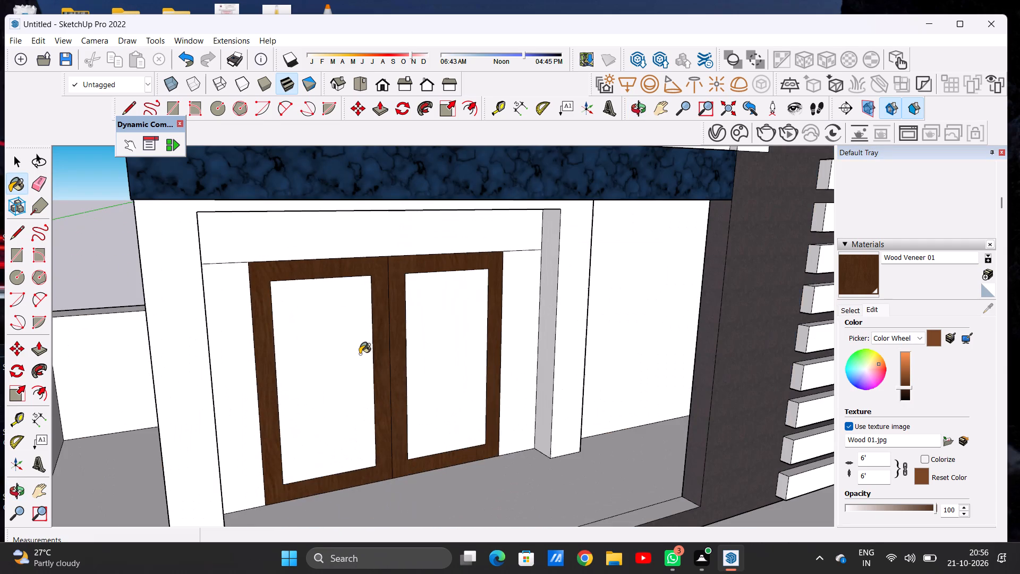
pyautogui.scroll(-7, 387, 326)
pyautogui.moveTo(403, 331); pyautogui.dragTo(445, 330, button='middle')
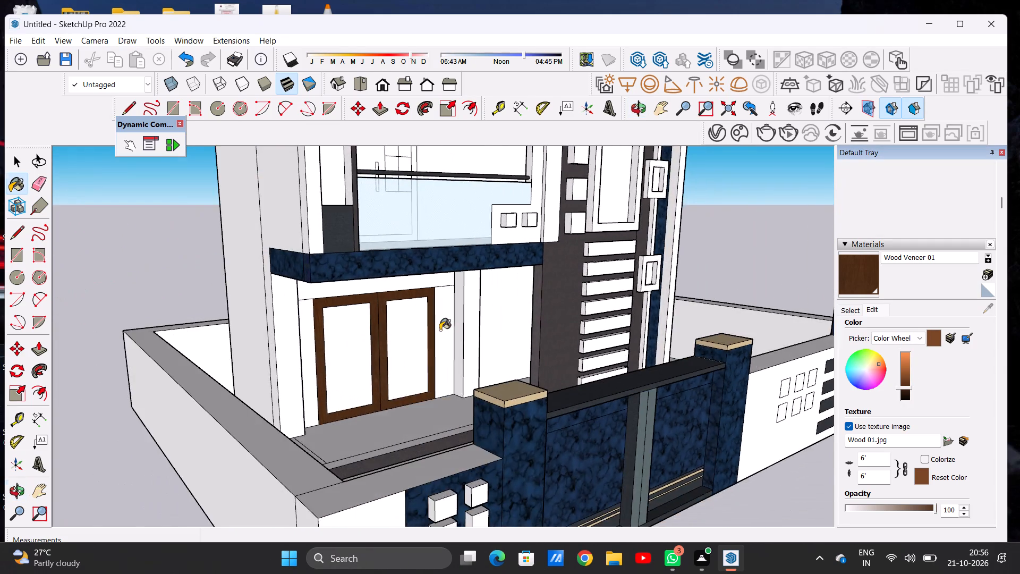
pyautogui.scroll(12, 404, 334)
pyautogui.moveTo(392, 347); pyautogui.dragTo(266, 364, button='middle')
pyautogui.scroll(1, 308, 349)
pyautogui.scroll(-6, 348, 324)
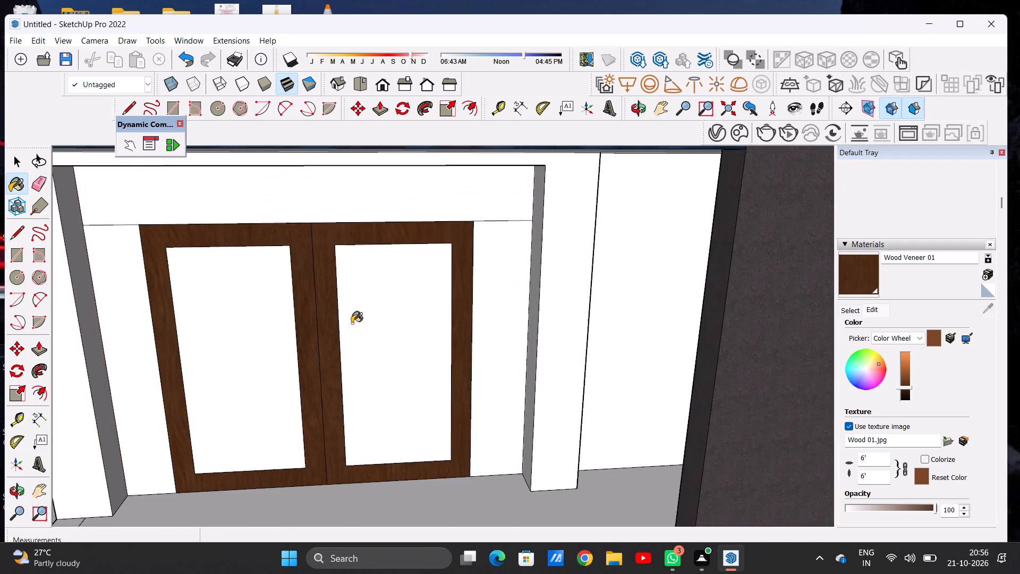
pyautogui.scroll(-6, 352, 323)
pyautogui.scroll(1, 349, 327)
pyautogui.scroll(-3, 406, 303)
pyautogui.scroll(5, 331, 331)
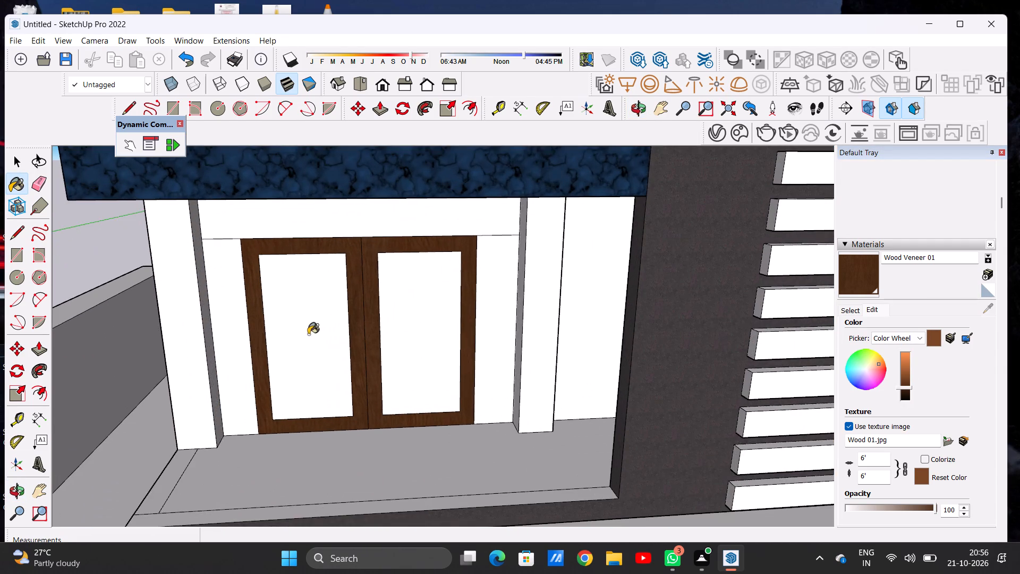
pyautogui.moveTo(328, 324); pyautogui.dragTo(401, 318, button='middle')
pyautogui.scroll(-8, 401, 318)
pyautogui.scroll(8, 387, 326)
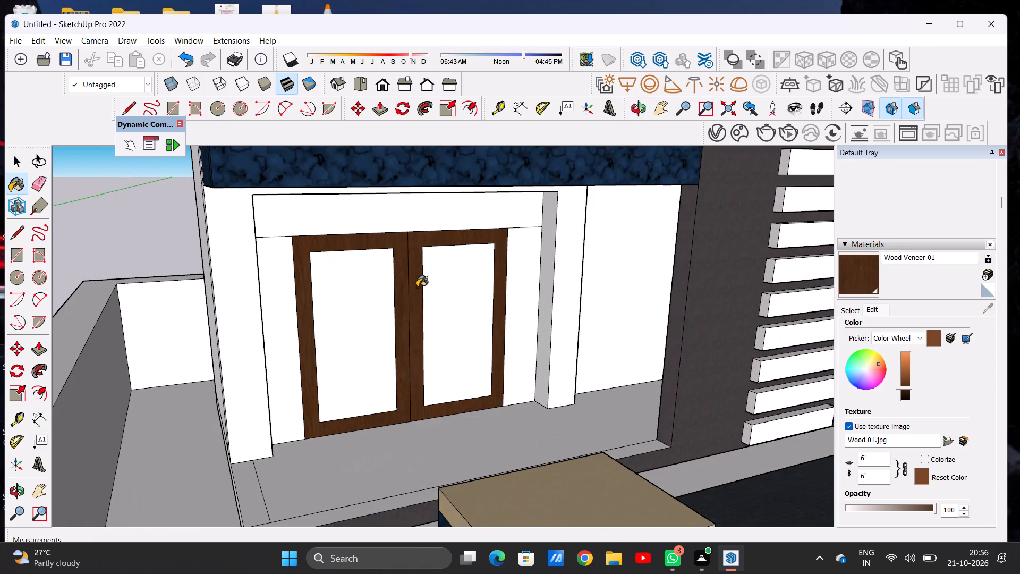
pyautogui.scroll(1, 415, 289)
pyautogui.moveTo(414, 290); pyautogui.dragTo(376, 279, button='middle')
pyautogui.scroll(2, 388, 268)
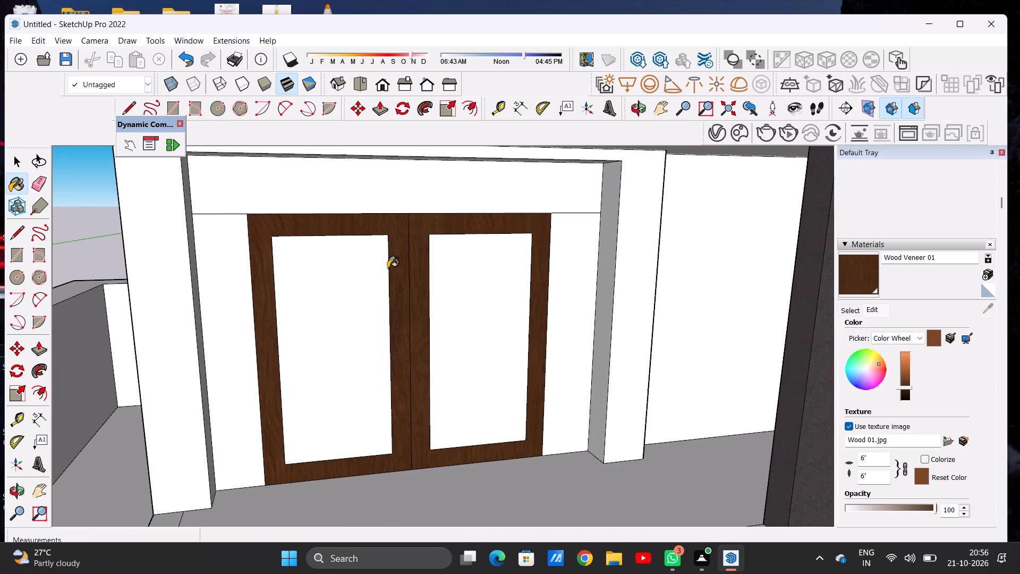
pyautogui.scroll(-4, 327, 288)
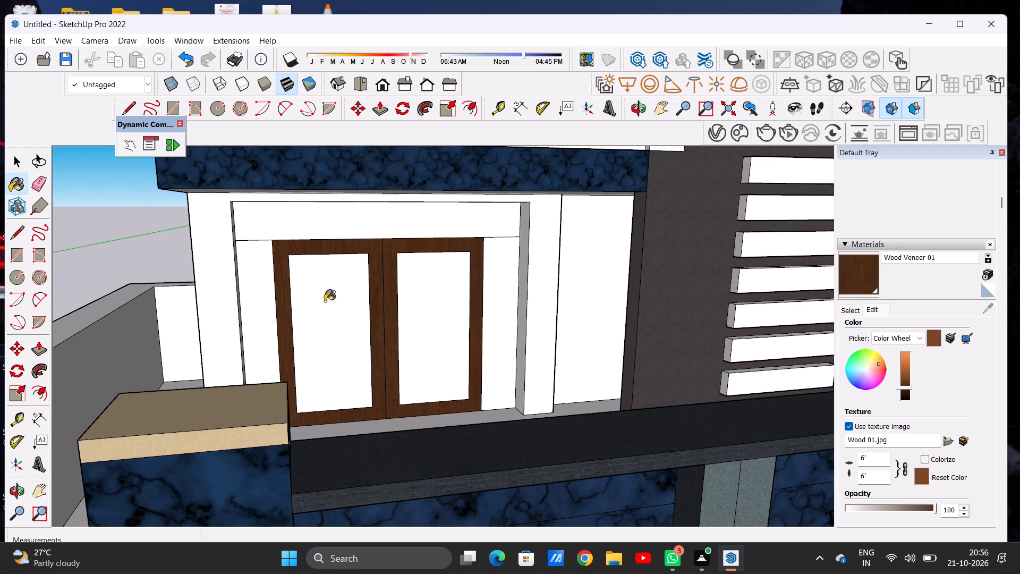
pyautogui.scroll(-3, 325, 301)
pyautogui.moveTo(404, 309); pyautogui.dragTo(356, 335, button='middle')
# Examine the unpainted inner panels of the double door and the surrounding porch from the front.
pyautogui.scroll(2, 365, 328)
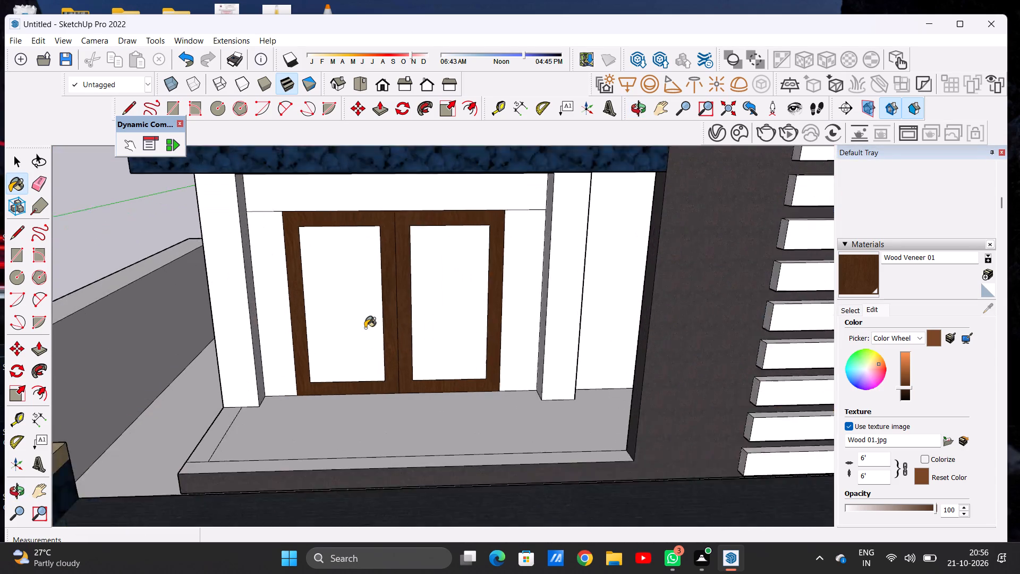
pyautogui.scroll(2, 365, 328)
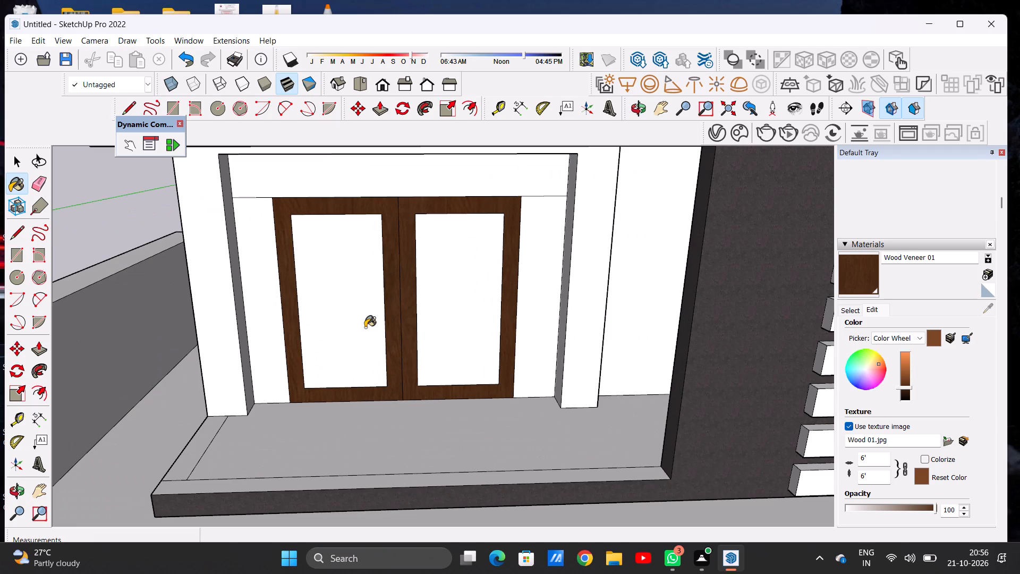
pyautogui.scroll(-3, 359, 322)
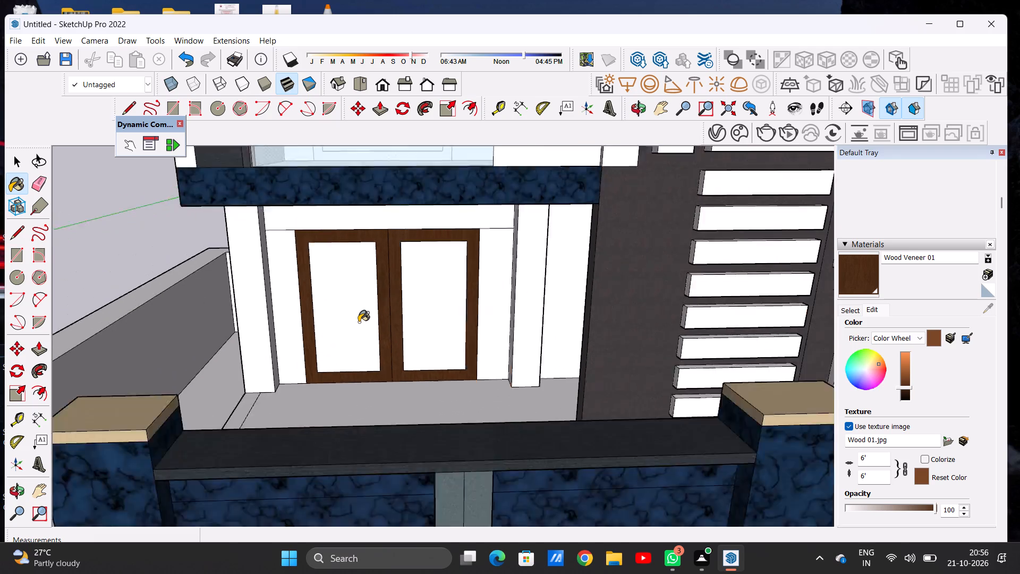
pyautogui.scroll(-3, 359, 322)
pyautogui.scroll(5, 363, 318)
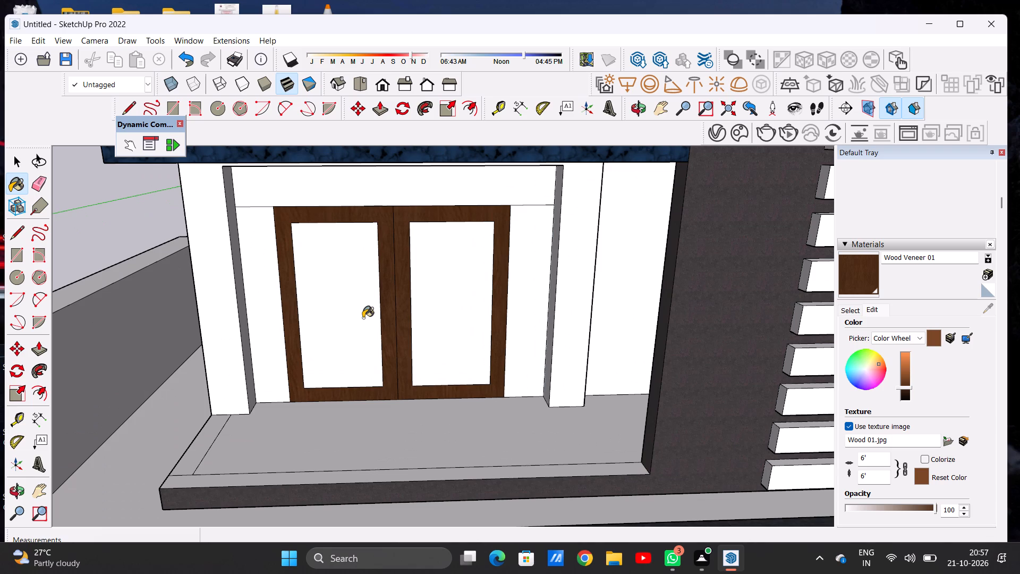
pyautogui.press('space')
pyautogui.scroll(-7, 363, 318)
pyautogui.scroll(3, 363, 323)
pyautogui.scroll(-1, 363, 323)
pyautogui.scroll(1, 363, 323)
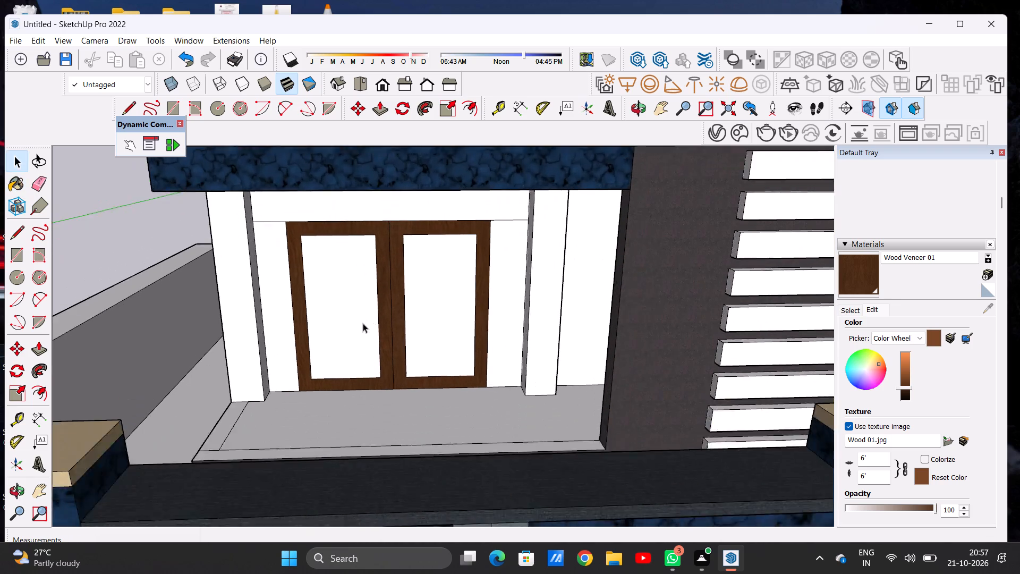
pyautogui.scroll(2, 363, 323)
pyautogui.scroll(-1, 363, 323)
pyautogui.scroll(4, 382, 308)
pyautogui.moveTo(388, 305); pyautogui.dragTo(388, 296, button='middle')
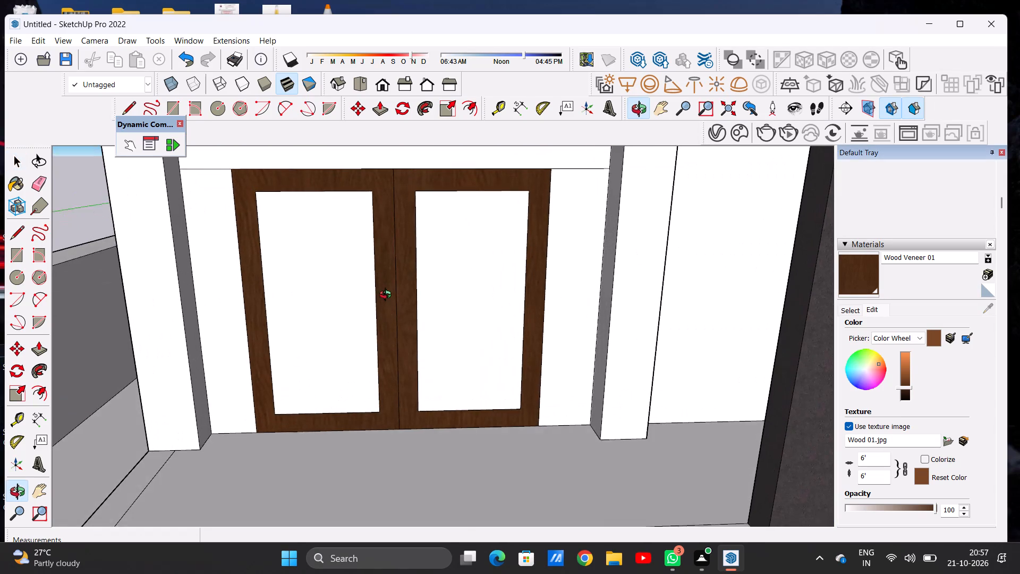
pyautogui.moveTo(388, 296); pyautogui.dragTo(388, 289, button='middle')
pyautogui.scroll(-2, 368, 316)
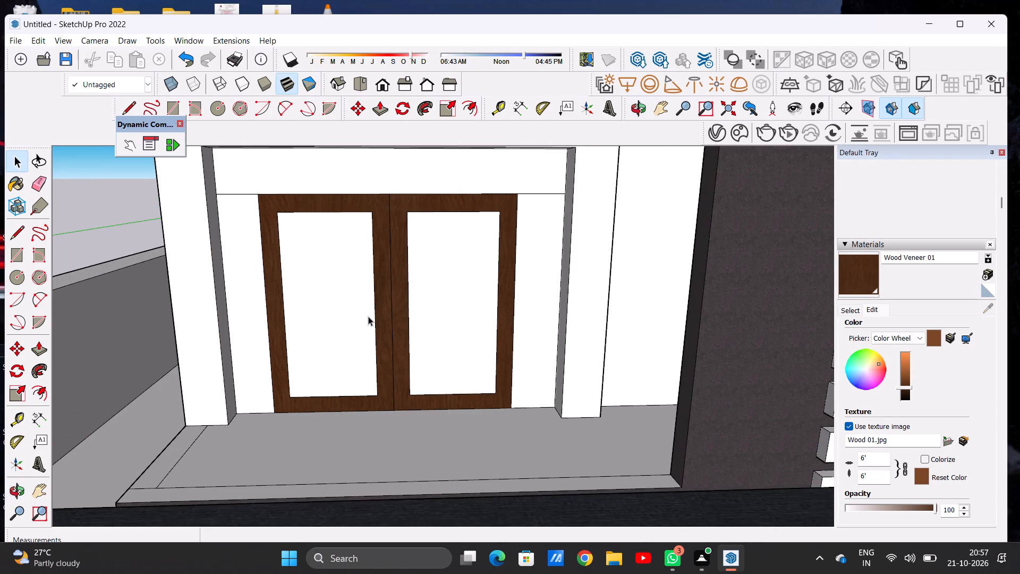
pyautogui.scroll(-3, 365, 318)
pyautogui.scroll(2, 371, 300)
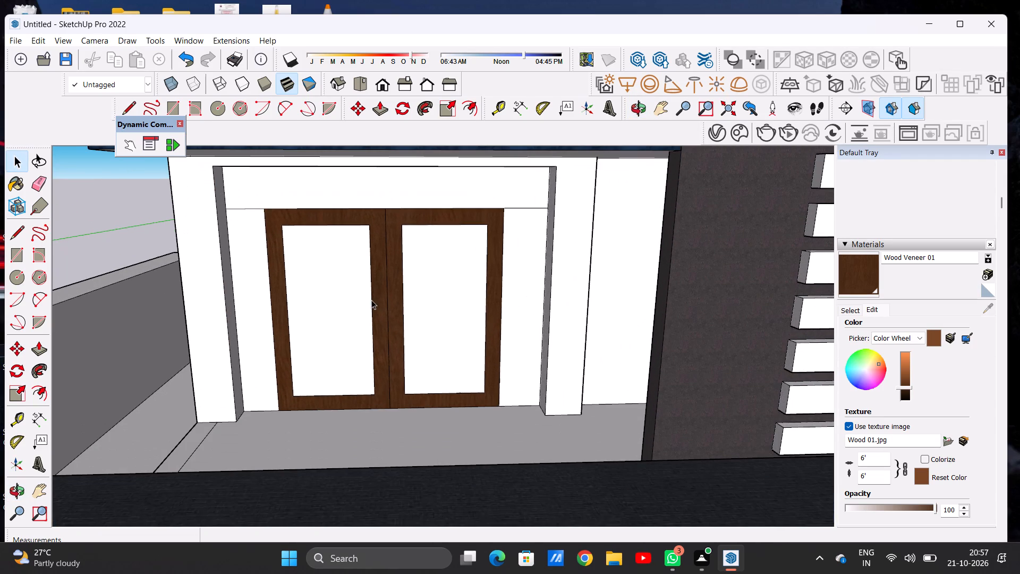
pyautogui.scroll(1, 371, 300)
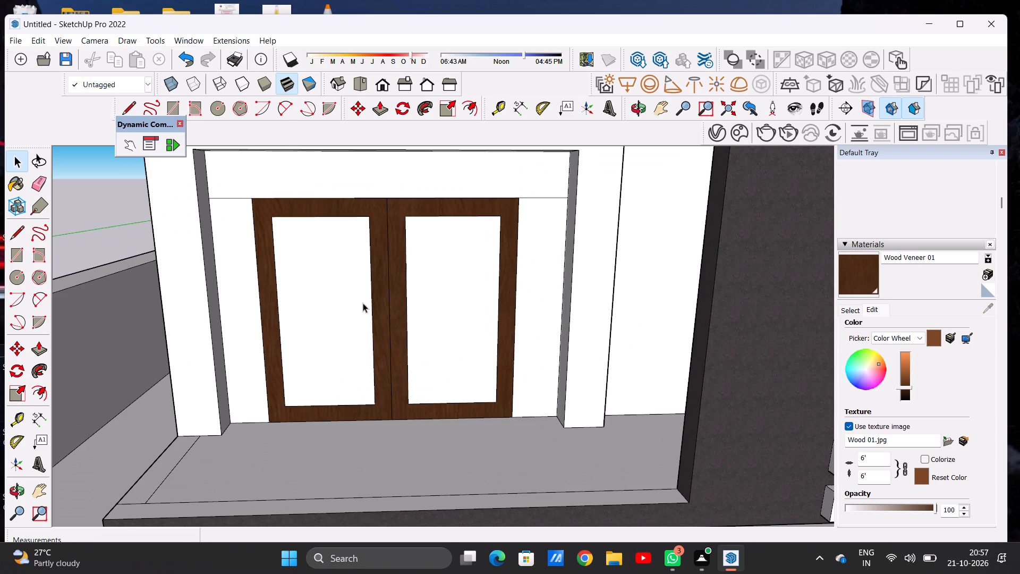
pyautogui.scroll(-5, 363, 303)
pyautogui.scroll(4, 360, 302)
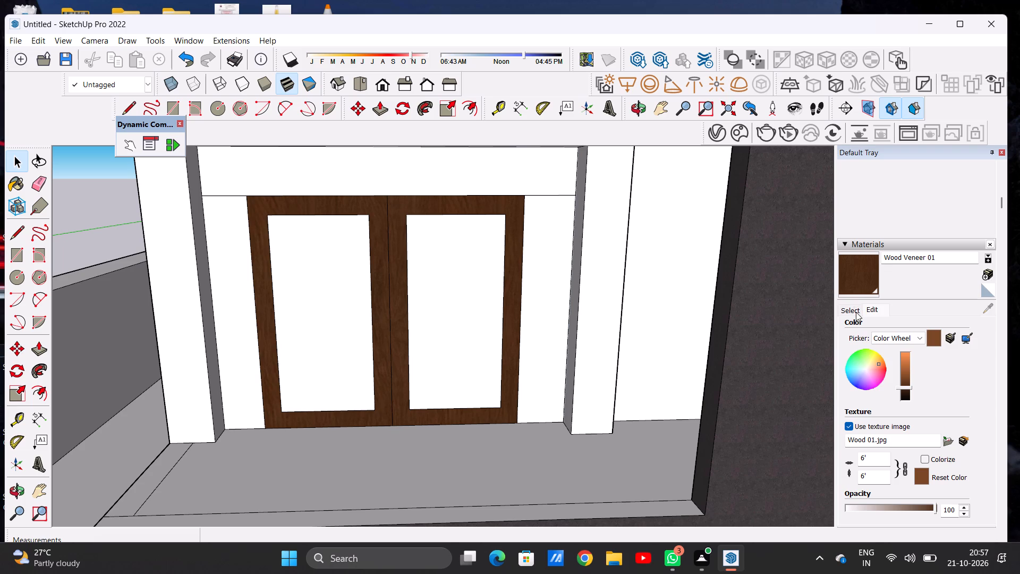
# Paint the inner panels of both leaves of the ground-floor double door with Wood Cherry Original from the Wood materials.
pyautogui.click(854, 313)
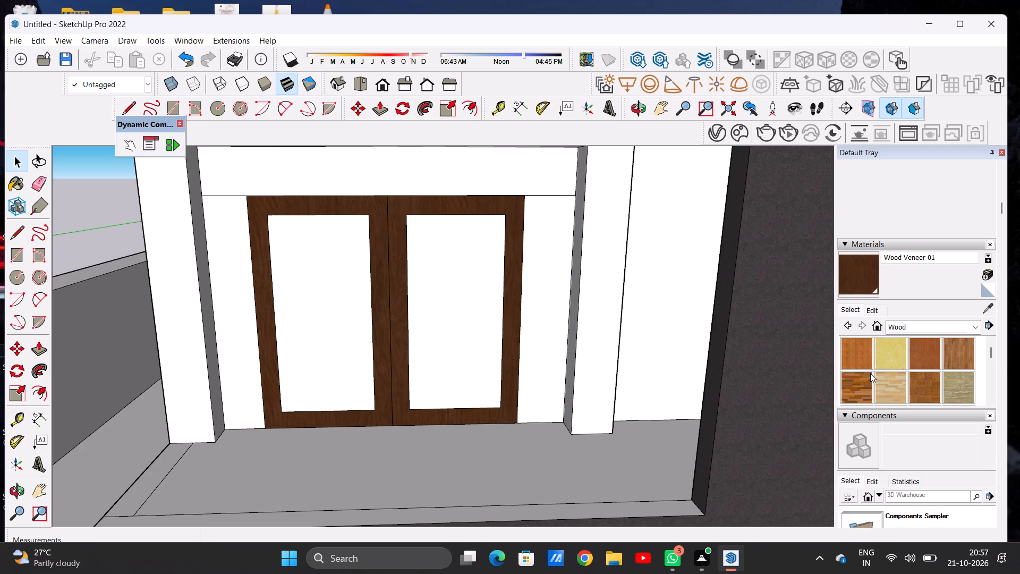
pyautogui.scroll(-1, 923, 391)
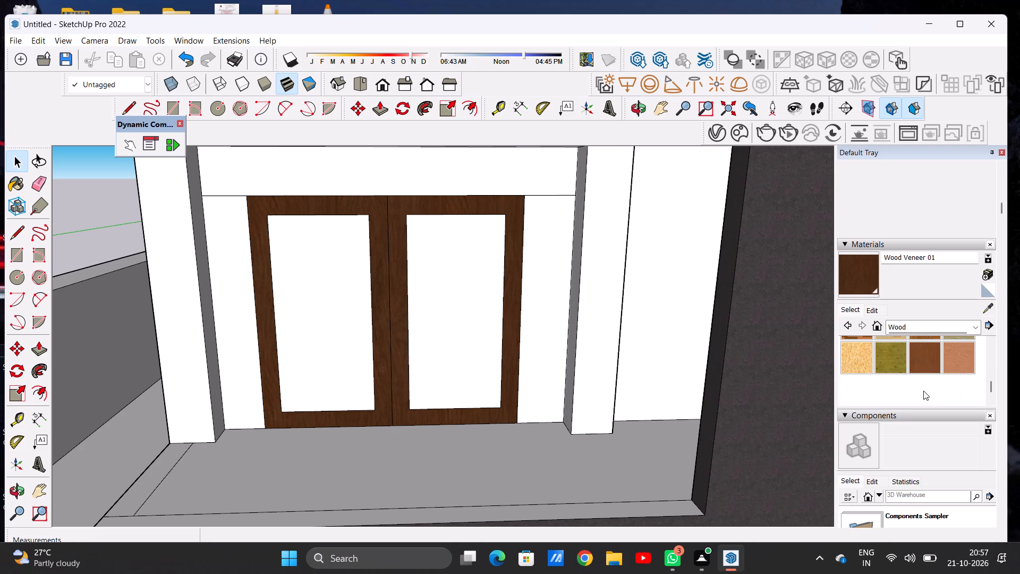
pyautogui.scroll(2, 923, 384)
pyautogui.scroll(-1, 923, 384)
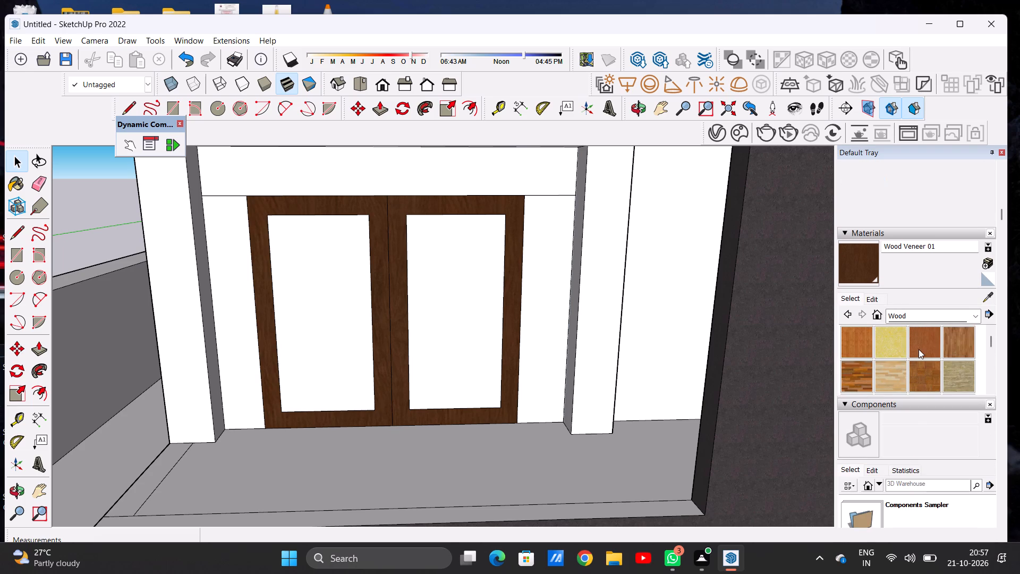
pyautogui.click(919, 349)
pyautogui.scroll(4, 386, 353)
pyautogui.click(340, 297)
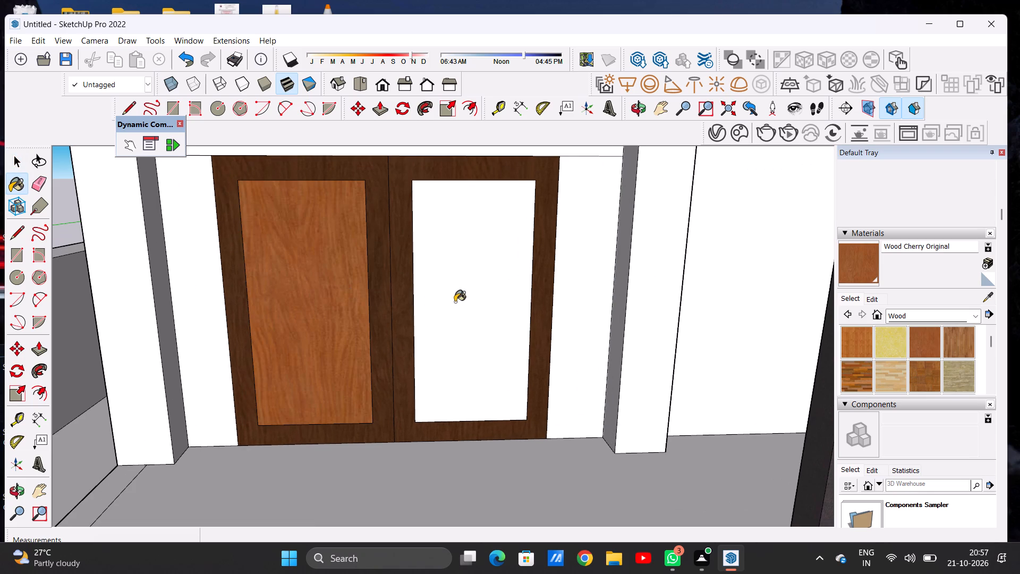
pyautogui.click(455, 302)
# Examine the painted double door panels up close and against the whole house facade.
pyautogui.scroll(10, 358, 326)
pyautogui.scroll(-2, 323, 339)
pyautogui.scroll(1, 323, 339)
pyautogui.scroll(-10, 323, 339)
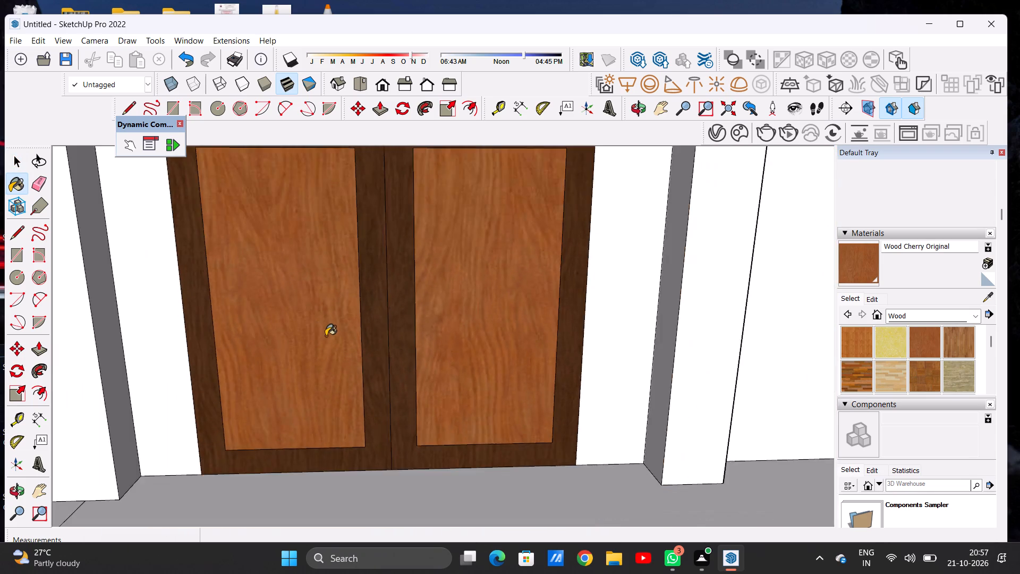
pyautogui.scroll(-12, 326, 336)
pyautogui.scroll(4, 363, 324)
pyautogui.scroll(-1, 363, 324)
pyautogui.scroll(9, 363, 324)
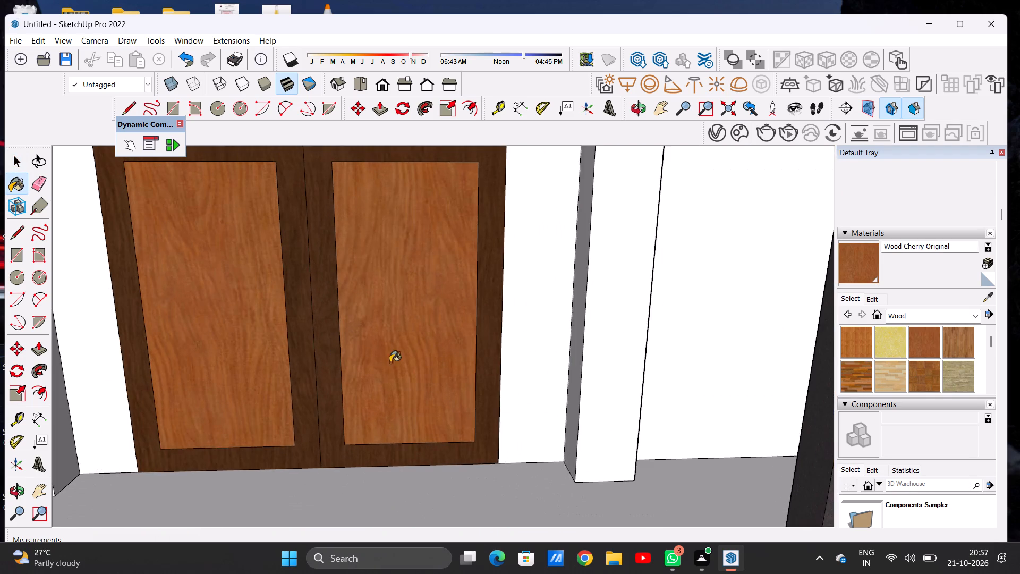
pyautogui.moveTo(385, 362); pyautogui.dragTo(412, 358, button='middle')
pyautogui.scroll(1, 412, 358)
pyautogui.scroll(-9, 379, 395)
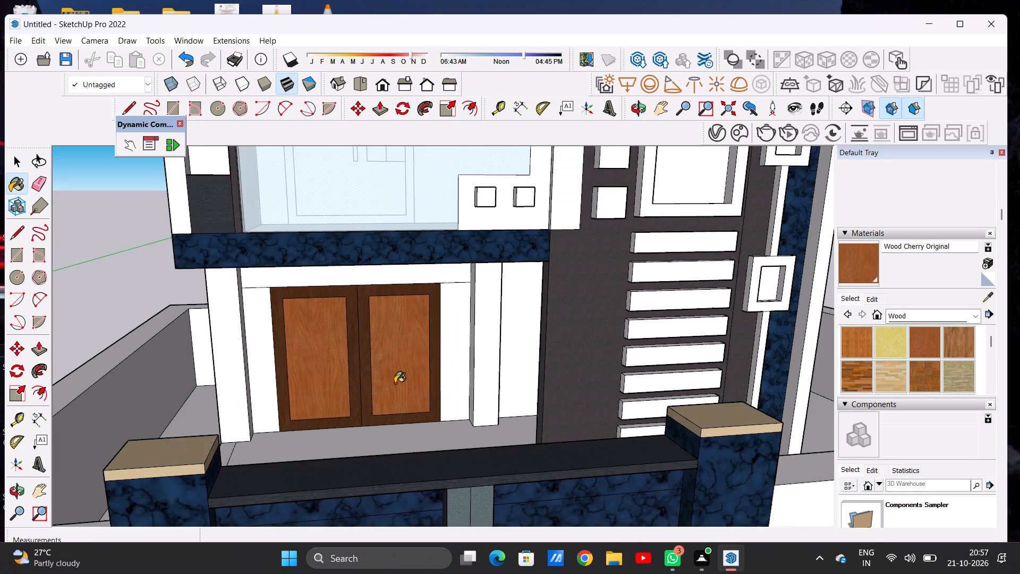
pyautogui.scroll(-12, 395, 383)
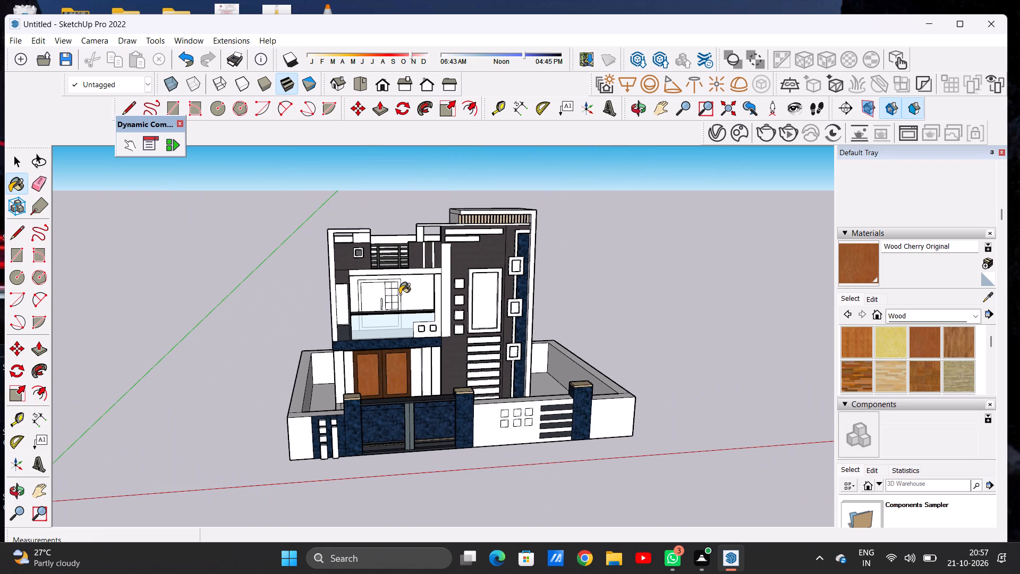
# Paint the outer frame of the first-floor balcony door with Wood Cherry Original.
pyautogui.scroll(9, 399, 294)
pyautogui.scroll(1, 354, 284)
pyautogui.scroll(-1, 354, 284)
pyautogui.scroll(14, 354, 284)
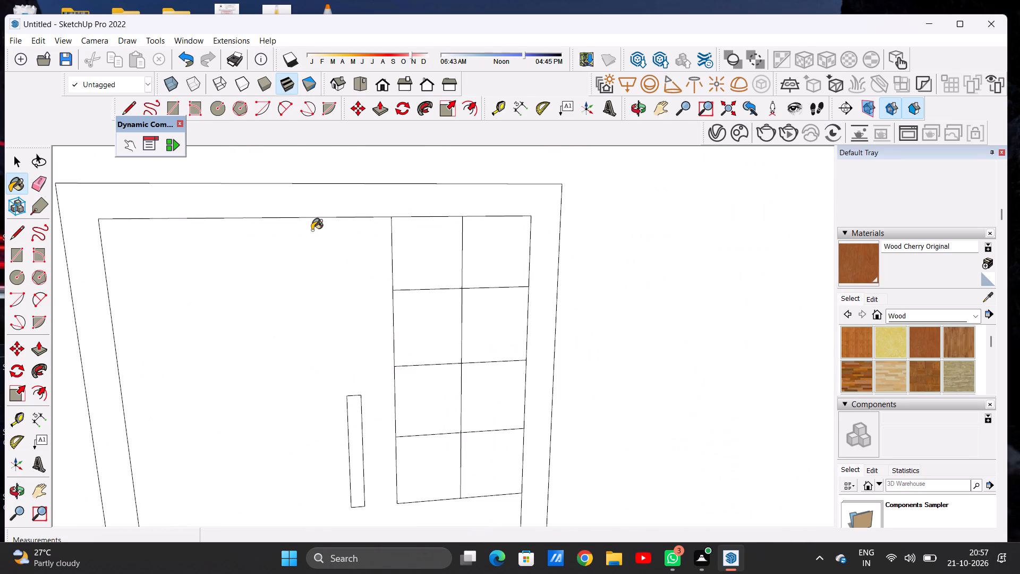
pyautogui.click(309, 204)
pyautogui.scroll(-5, 341, 216)
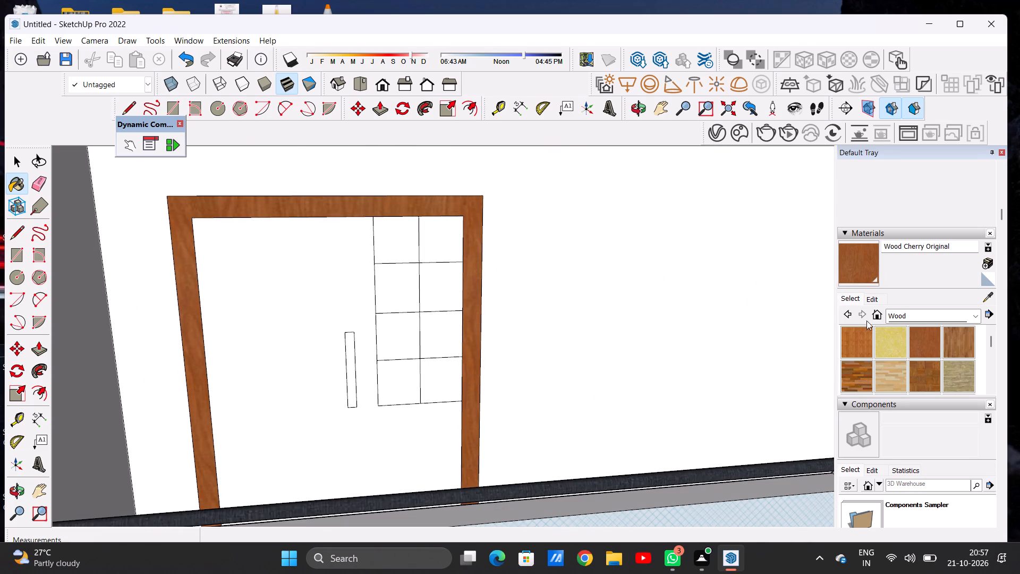
# Darken the Wood Cherry Original material slightly by lowering its colour brightness.
pyautogui.click(870, 302)
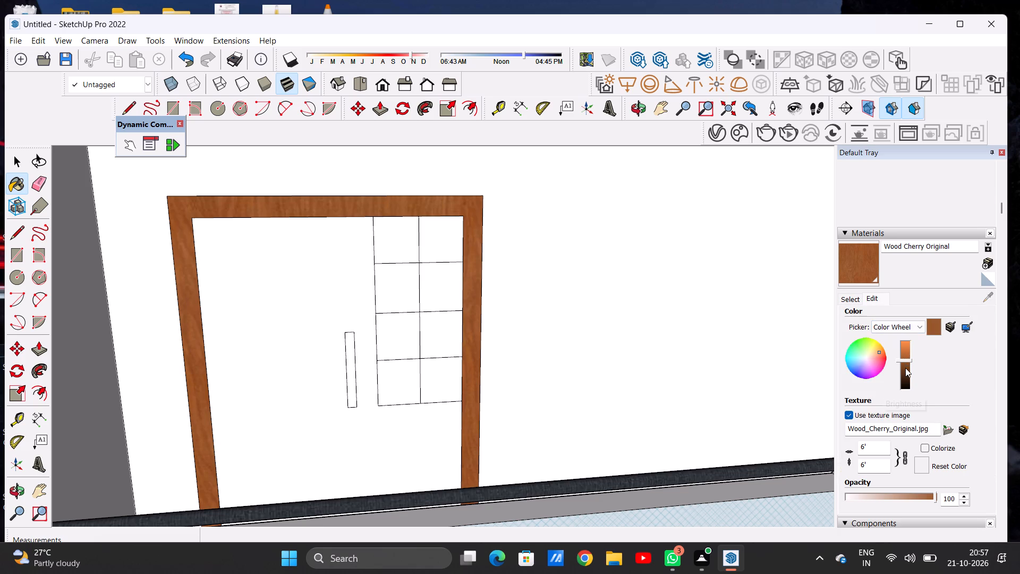
pyautogui.click(903, 365)
# Examine the darkened wood frame of the balcony door from above, up close and against the facade.
pyautogui.scroll(-12, 411, 278)
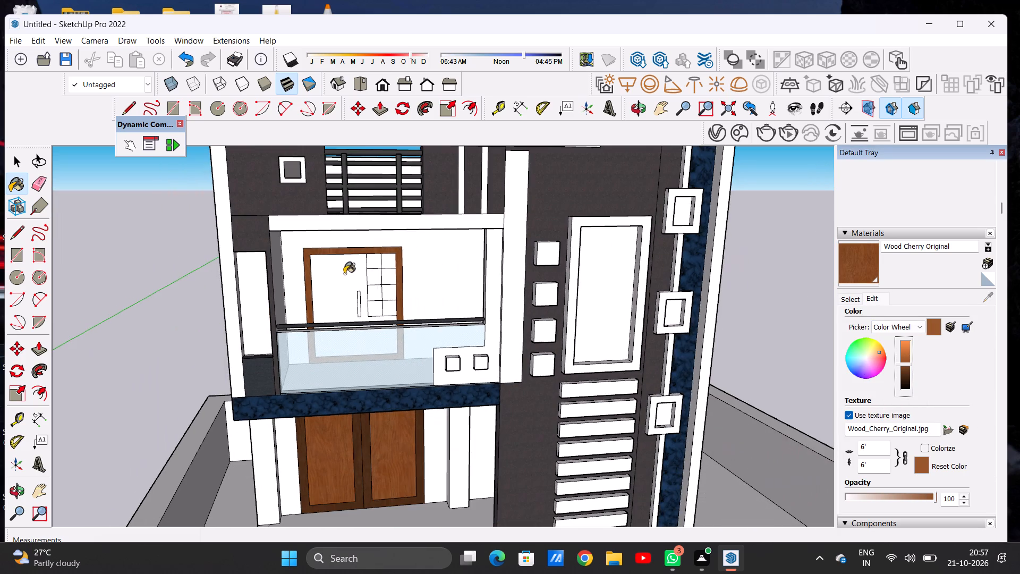
pyautogui.scroll(12, 380, 312)
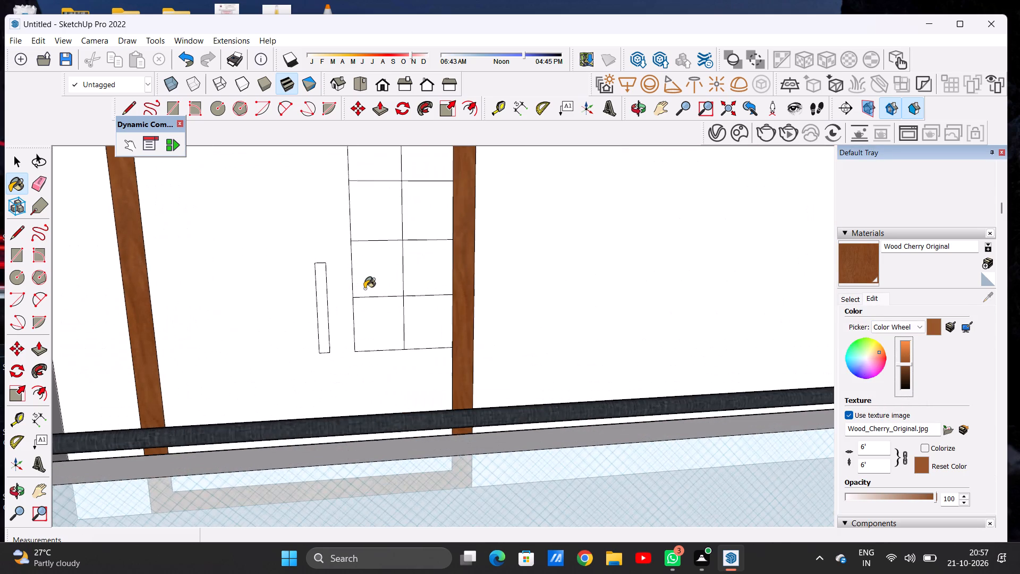
pyautogui.scroll(-7, 390, 282)
pyautogui.moveTo(384, 291); pyautogui.dragTo(400, 340, button='middle')
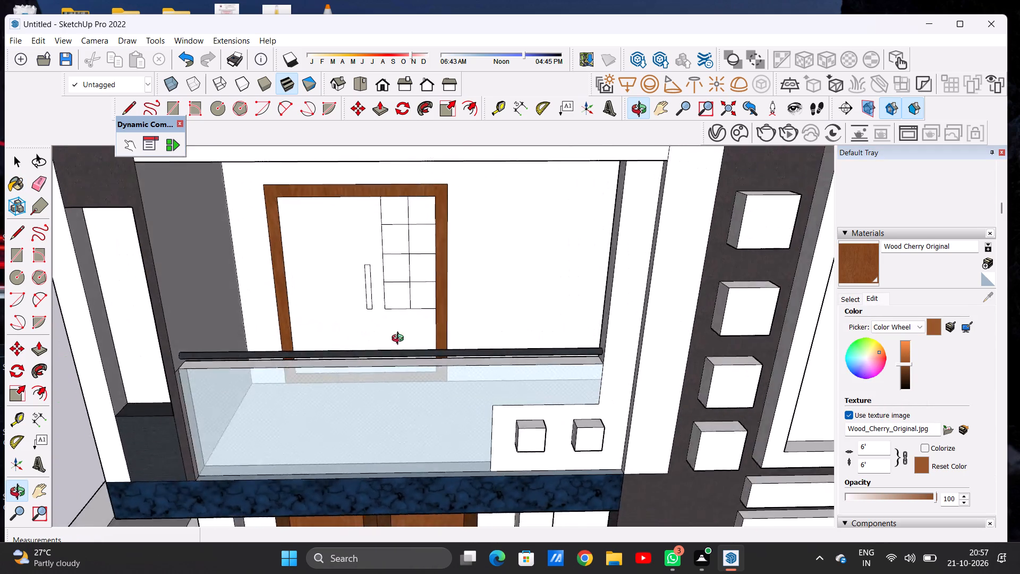
pyautogui.moveTo(400, 340); pyautogui.dragTo(355, 383, button='middle')
pyautogui.scroll(-3, 388, 384)
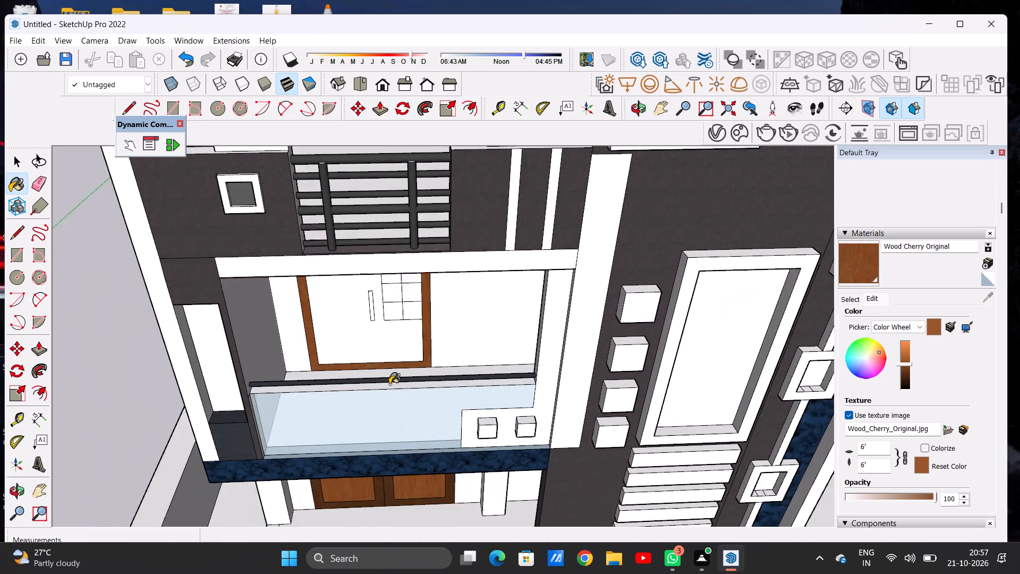
pyautogui.scroll(-2, 389, 384)
pyautogui.scroll(7, 401, 354)
pyautogui.moveTo(402, 353); pyautogui.dragTo(404, 365, button='middle')
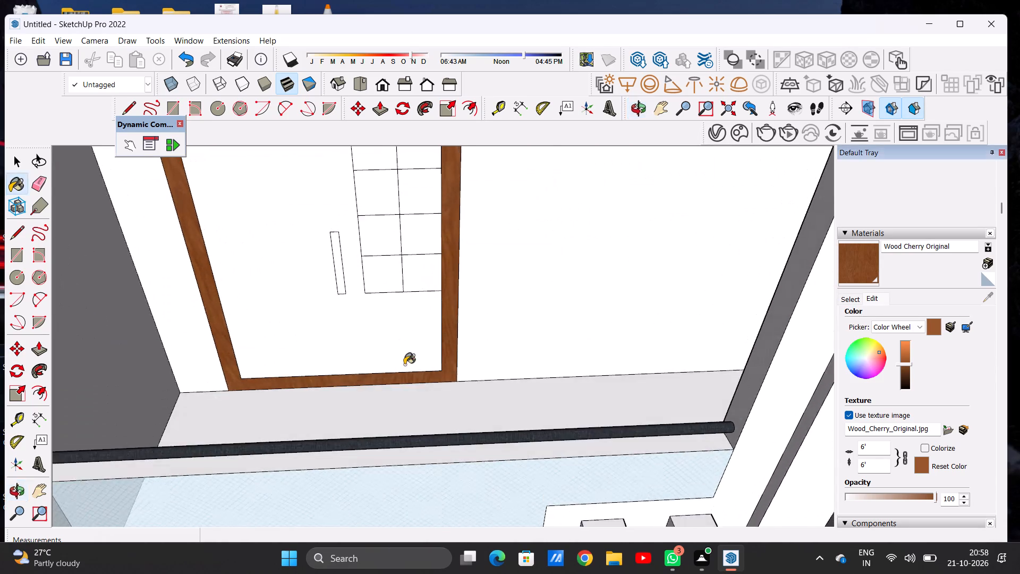
pyautogui.scroll(-11, 405, 366)
pyautogui.moveTo(409, 363); pyautogui.dragTo(396, 305, button='middle')
pyautogui.scroll(7, 401, 343)
pyautogui.moveTo(415, 383); pyautogui.dragTo(406, 353, button='middle')
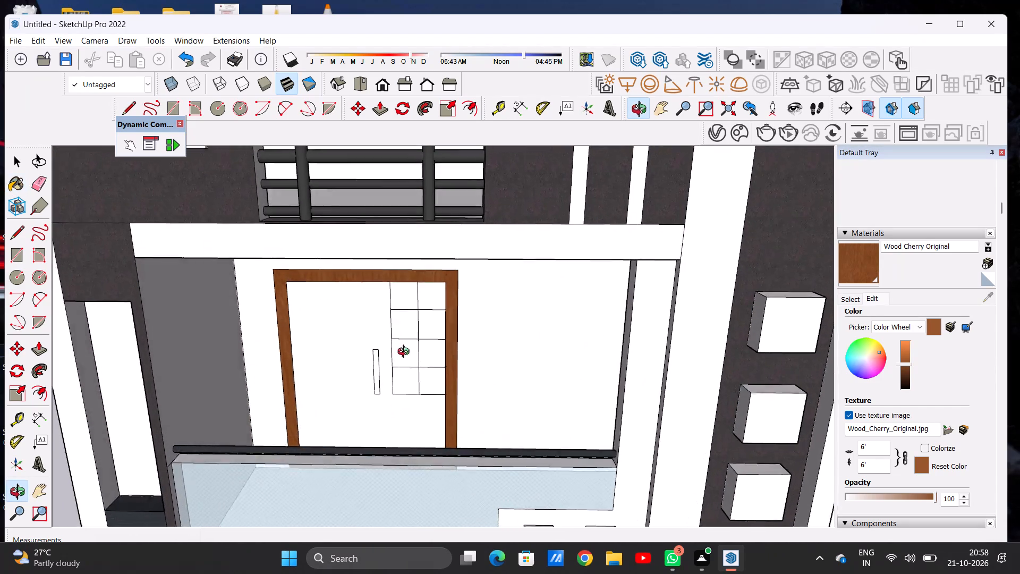
pyautogui.moveTo(406, 353); pyautogui.dragTo(379, 331, button='middle')
pyautogui.scroll(-17, 455, 367)
pyautogui.scroll(14, 464, 387)
pyautogui.moveTo(407, 300); pyautogui.dragTo(449, 327, button='middle')
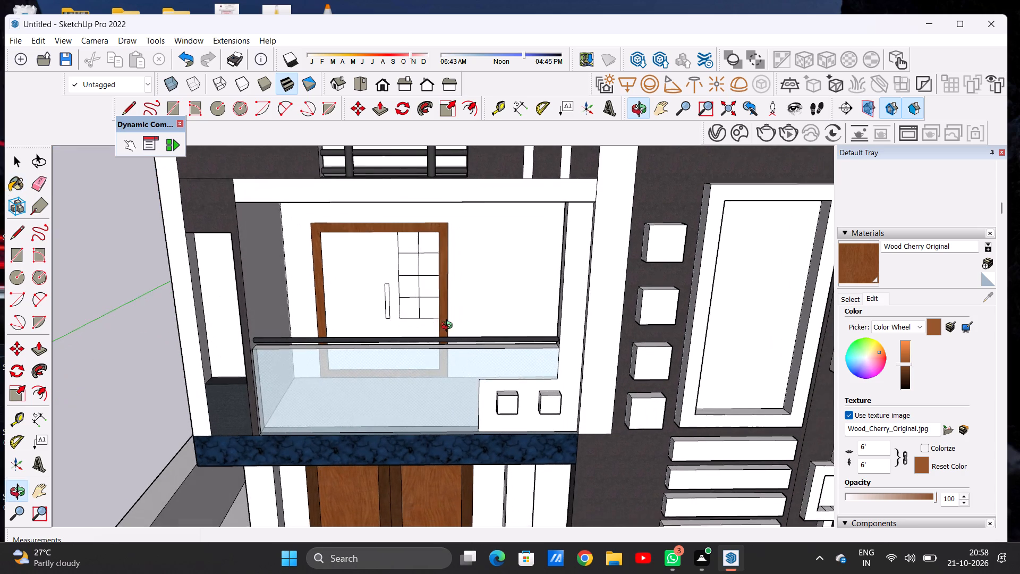
pyautogui.moveTo(449, 327); pyautogui.dragTo(455, 328, button='middle')
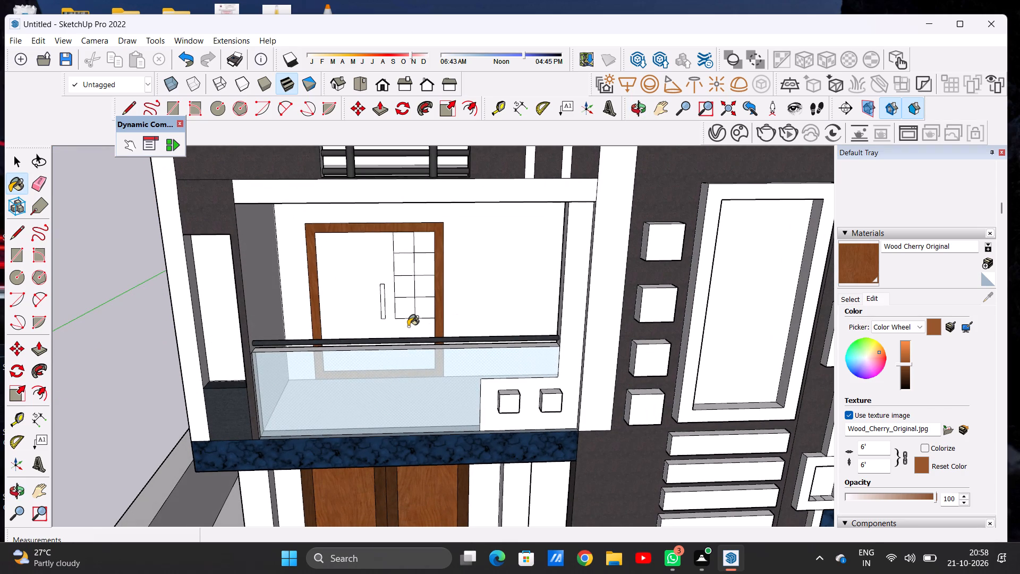
# Leave the Paint Bucket and examine the balcony door's unpainted leaf, handle and pane grid from several angles.
pyautogui.press('space')
pyautogui.scroll(-2, 387, 312)
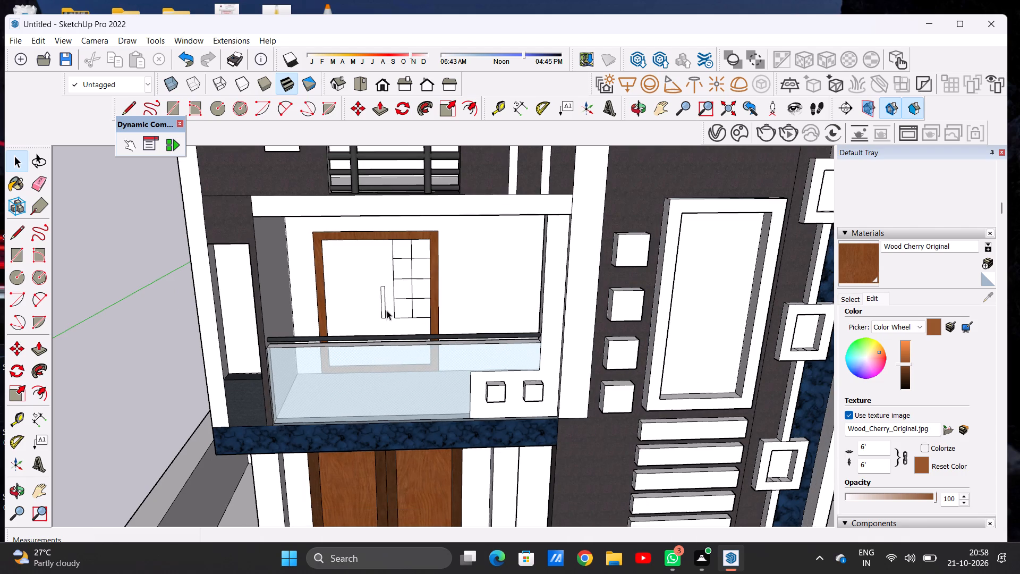
pyautogui.scroll(1, 387, 307)
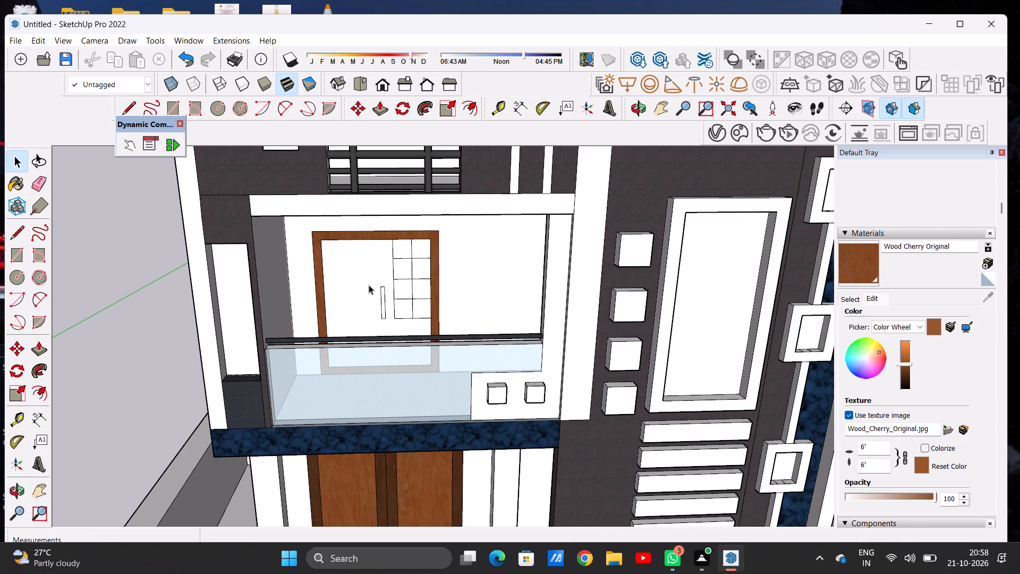
pyautogui.scroll(-5, 369, 285)
pyautogui.scroll(1, 377, 278)
pyautogui.scroll(-1, 377, 278)
pyautogui.scroll(5, 377, 278)
pyautogui.moveTo(378, 312); pyautogui.dragTo(231, 413, button='middle')
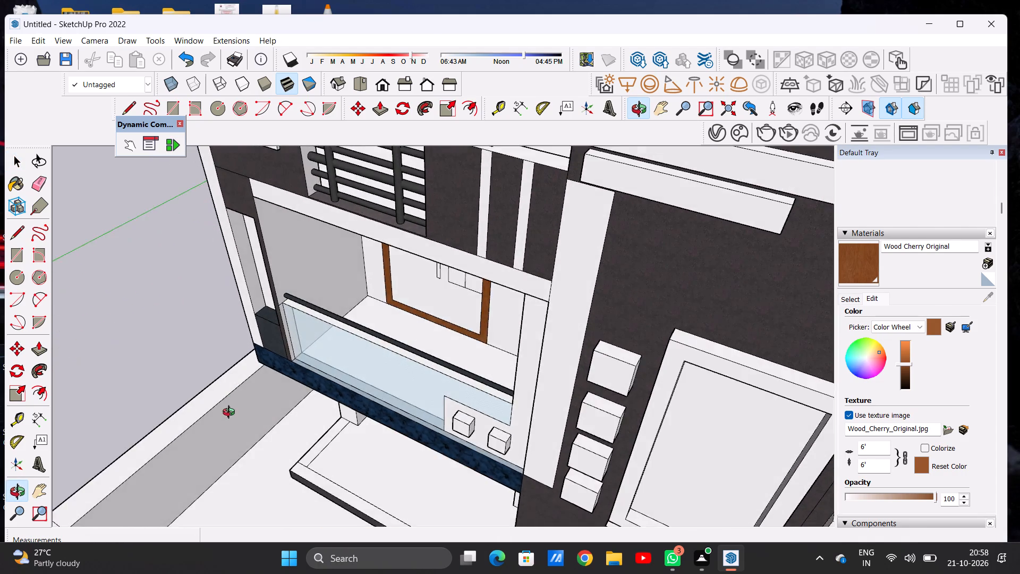
pyautogui.moveTo(231, 413); pyautogui.dragTo(401, 350, button='middle')
pyautogui.scroll(6, 353, 296)
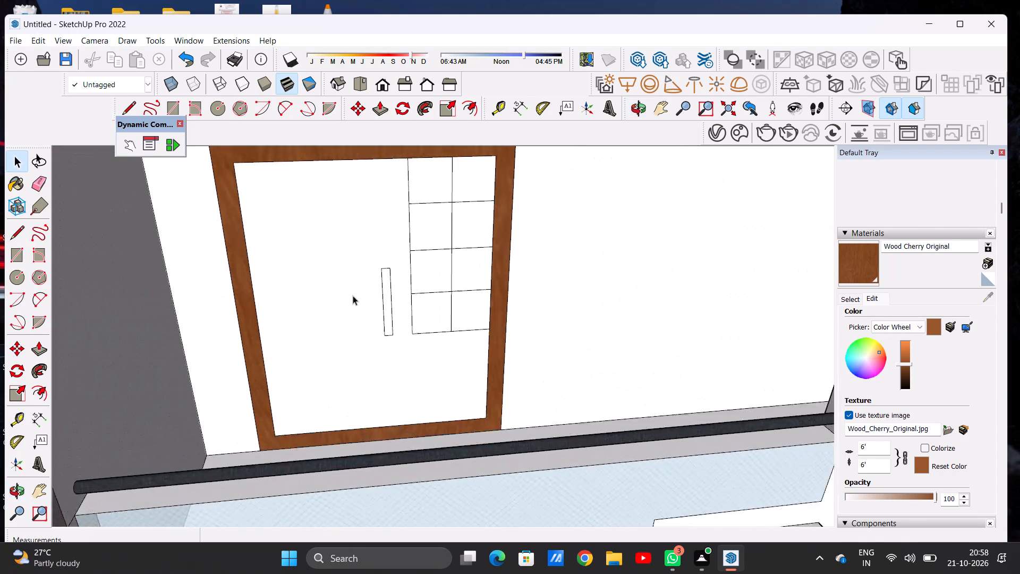
pyautogui.scroll(2, 353, 296)
pyautogui.scroll(-1, 359, 367)
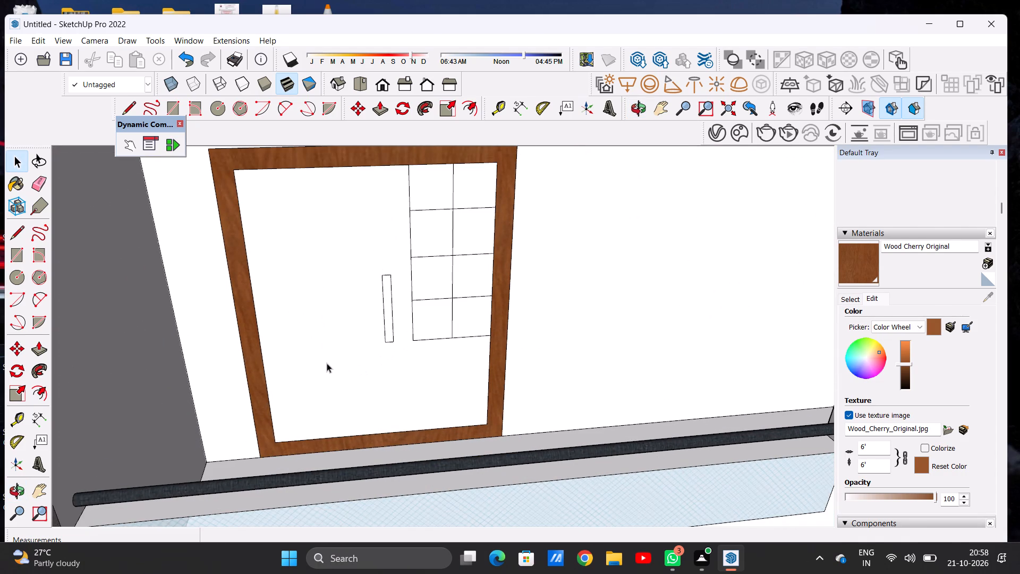
pyautogui.scroll(-5, 285, 354)
pyautogui.moveTo(370, 368); pyautogui.dragTo(367, 368, button='middle')
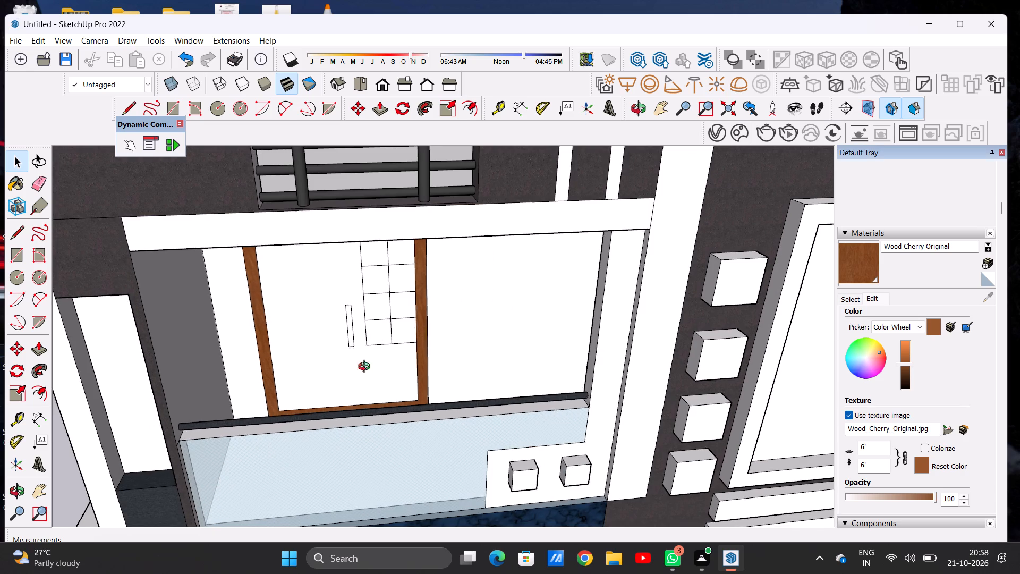
pyautogui.moveTo(367, 368); pyautogui.dragTo(344, 419, button='middle')
pyautogui.scroll(-3, 355, 406)
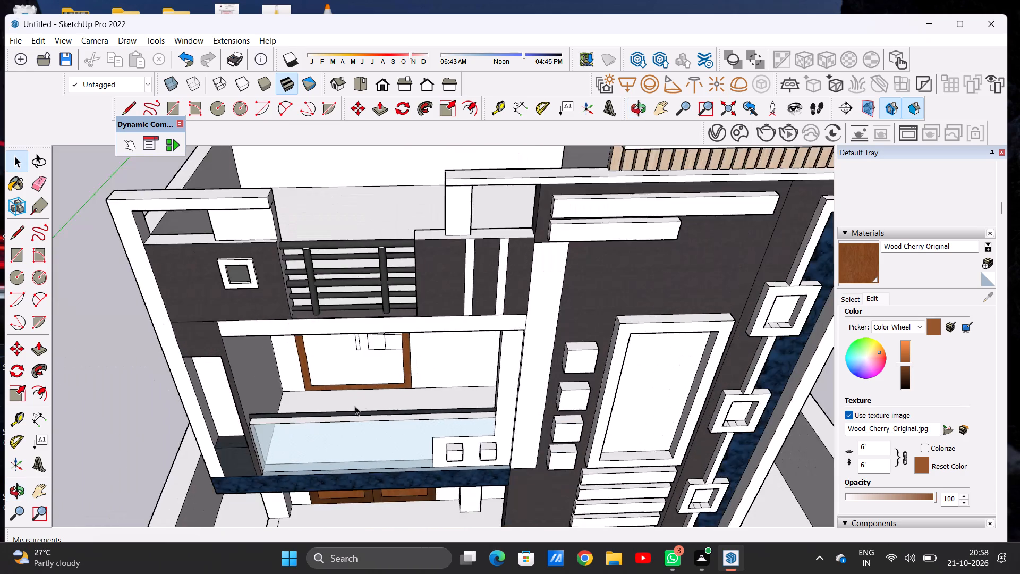
pyautogui.scroll(-2, 355, 406)
pyautogui.moveTo(365, 394); pyautogui.dragTo(352, 319, button='middle')
pyautogui.scroll(6, 372, 370)
pyautogui.scroll(-10, 376, 322)
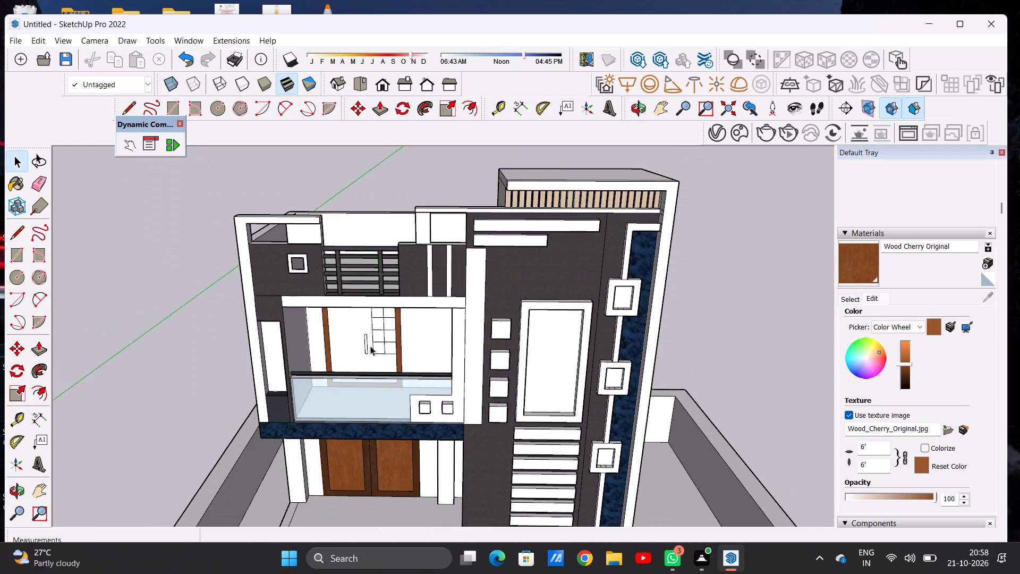
pyautogui.moveTo(370, 346); pyautogui.dragTo(370, 313, button='middle')
pyautogui.scroll(8, 358, 325)
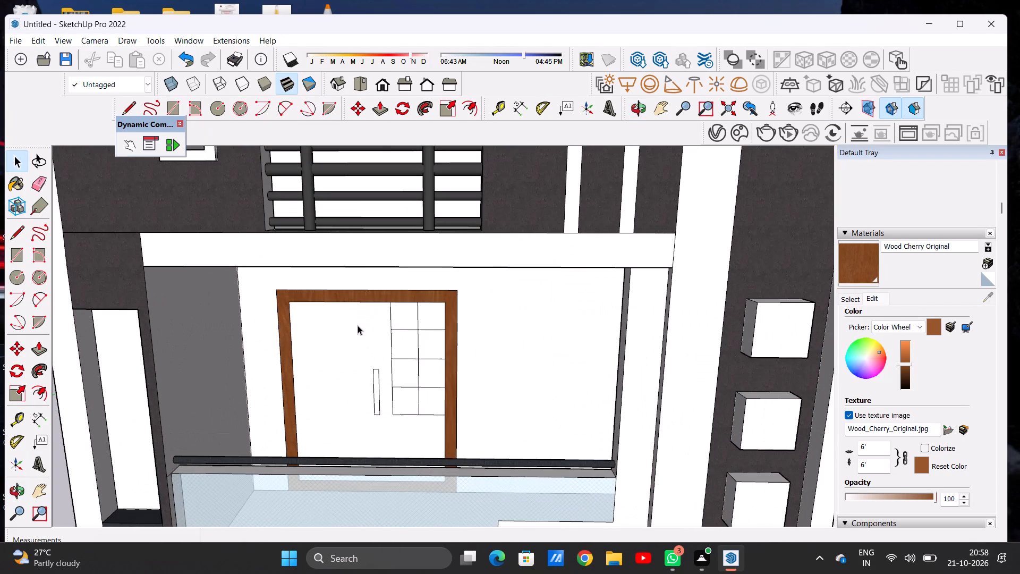
pyautogui.scroll(-7, 358, 325)
pyautogui.scroll(5, 382, 384)
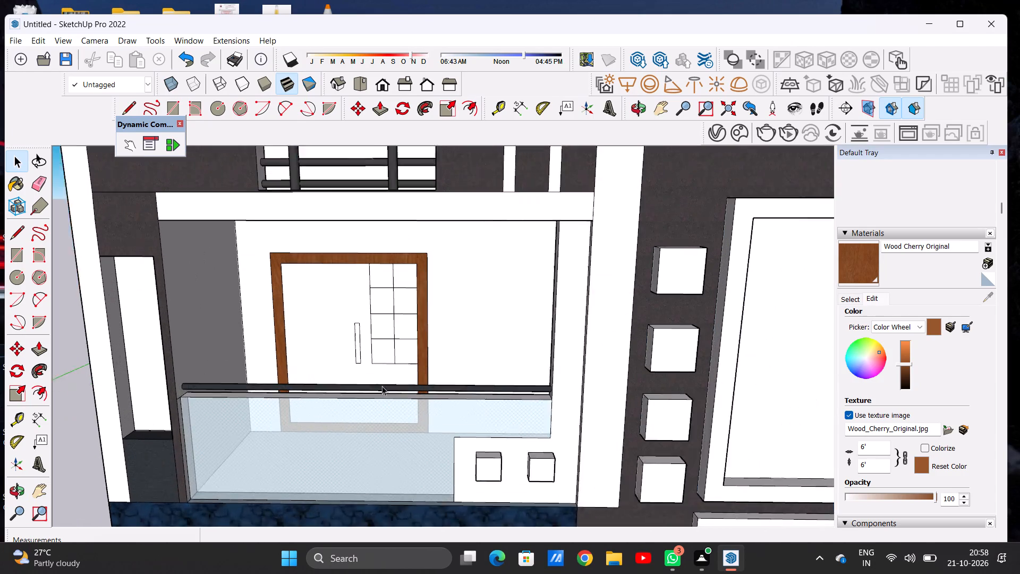
pyautogui.scroll(2, 382, 386)
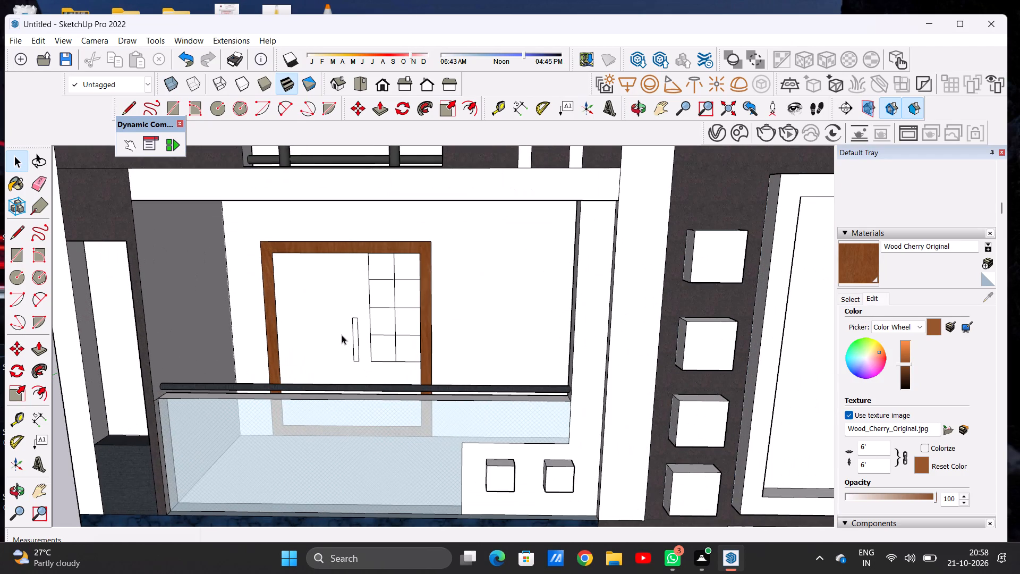
pyautogui.scroll(-5, 330, 303)
pyautogui.moveTo(346, 330); pyautogui.dragTo(396, 331, button='middle')
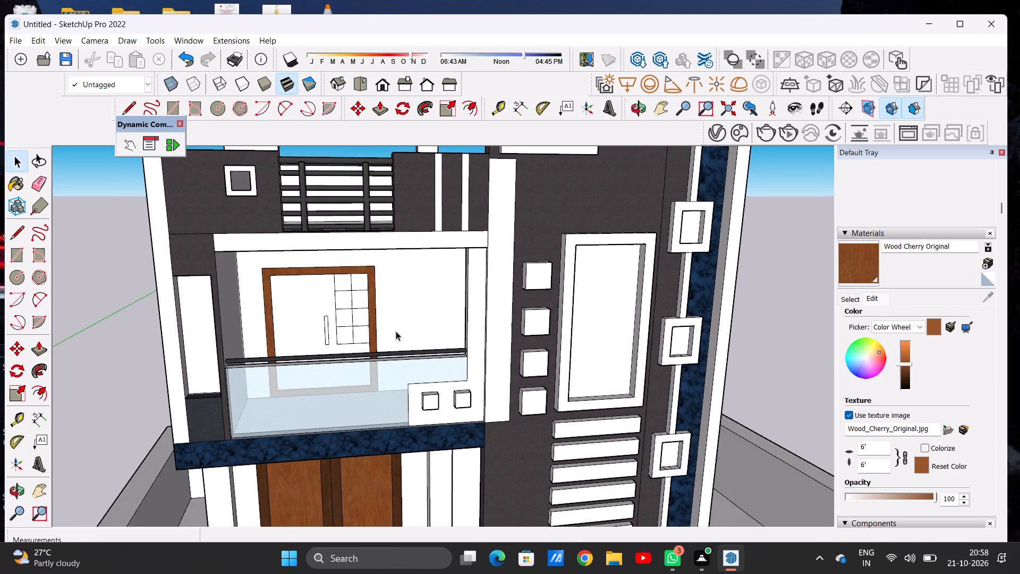
pyautogui.scroll(8, 309, 330)
pyautogui.moveTo(269, 291); pyautogui.dragTo(267, 356, button='middle')
pyautogui.scroll(-5, 296, 321)
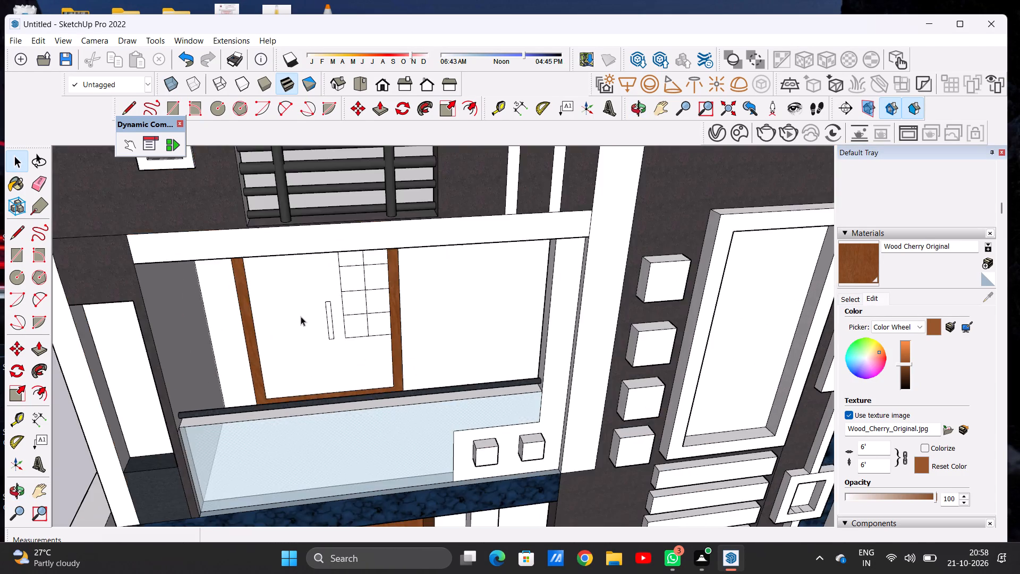
pyautogui.scroll(5, 311, 327)
pyautogui.moveTo(320, 372); pyautogui.dragTo(320, 356, button='middle')
pyautogui.scroll(-5, 307, 337)
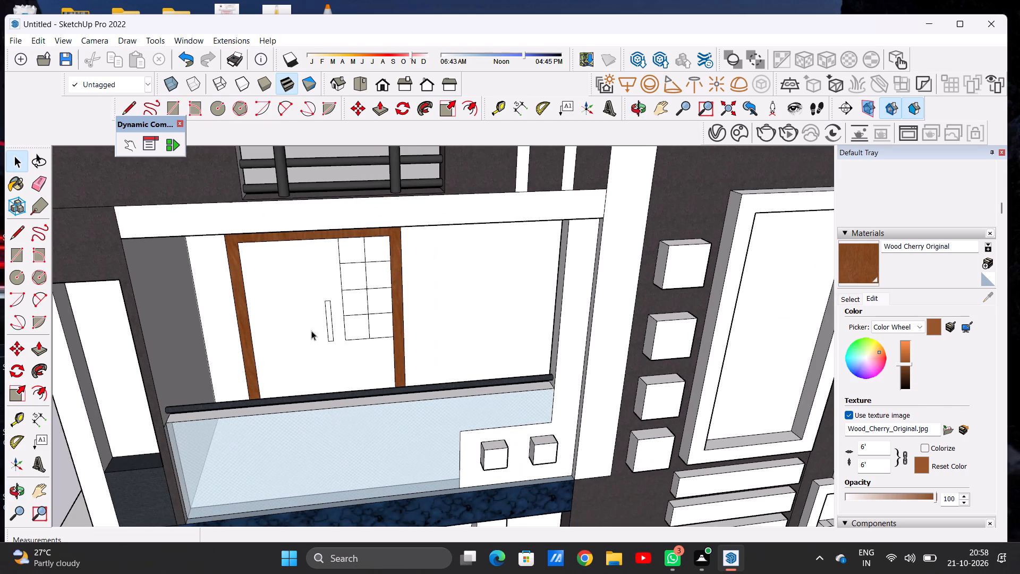
pyautogui.moveTo(310, 339); pyautogui.dragTo(311, 314, button='middle')
pyautogui.scroll(2, 311, 314)
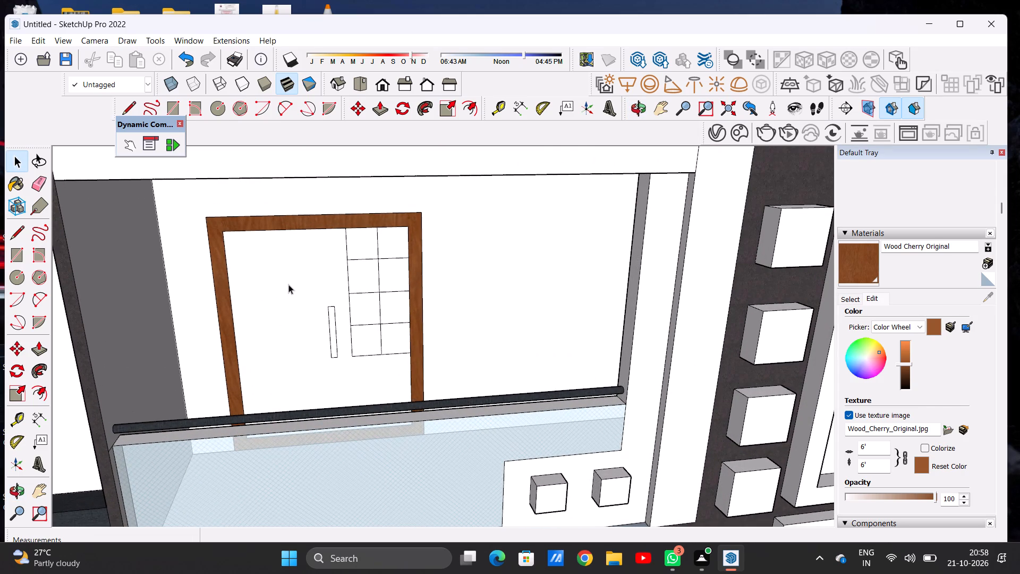
# Darken the Wood Cherry Original material further by lowering its colour brightness.
pyautogui.scroll(-4, 293, 279)
pyautogui.scroll(6, 343, 303)
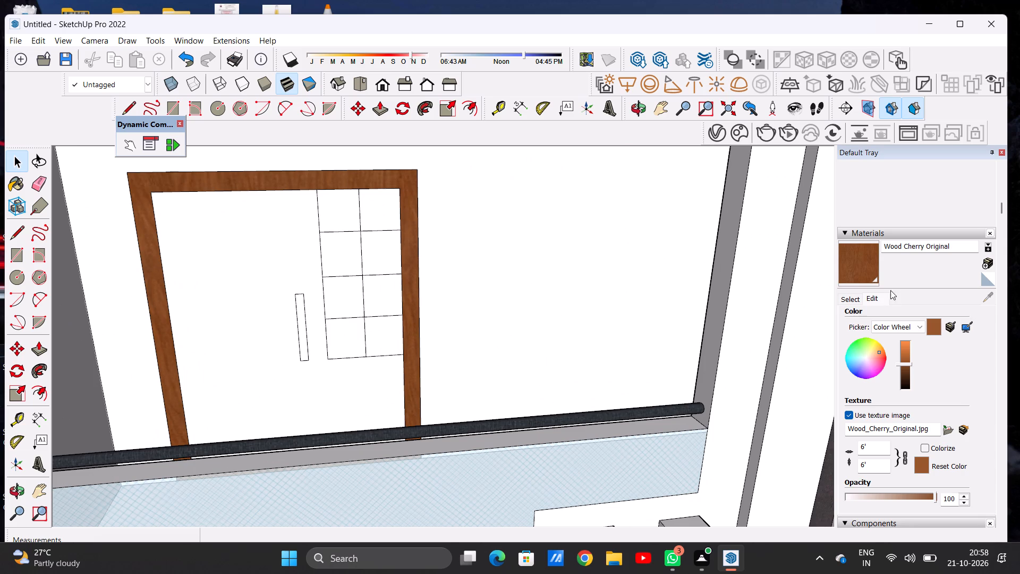
pyautogui.click(904, 370)
# Examine the darker wood frame of the balcony door up close and against the whole facade from several angles.
pyautogui.scroll(-4, 444, 330)
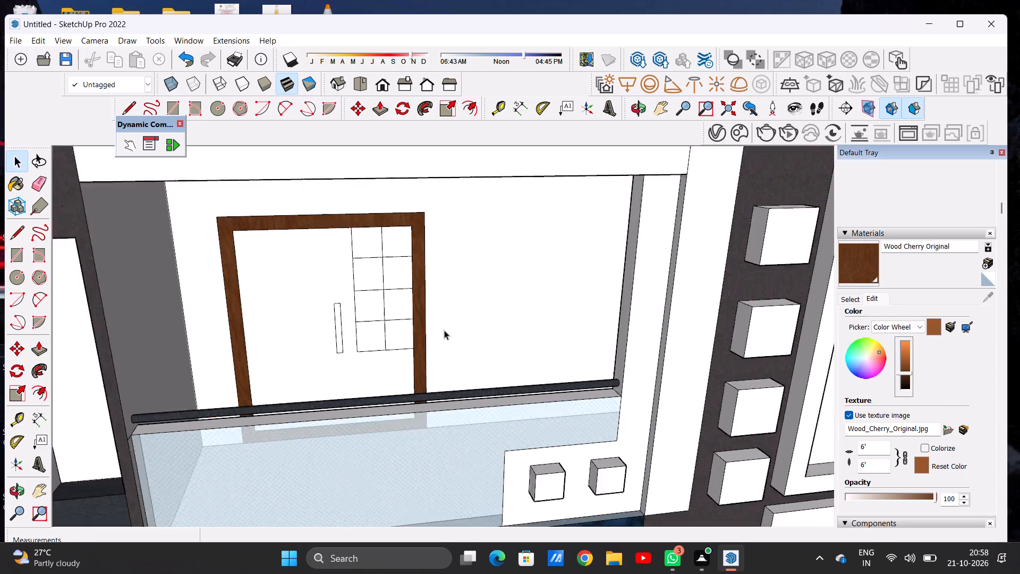
pyautogui.scroll(-2, 444, 330)
pyautogui.scroll(8, 406, 330)
pyautogui.scroll(-14, 264, 240)
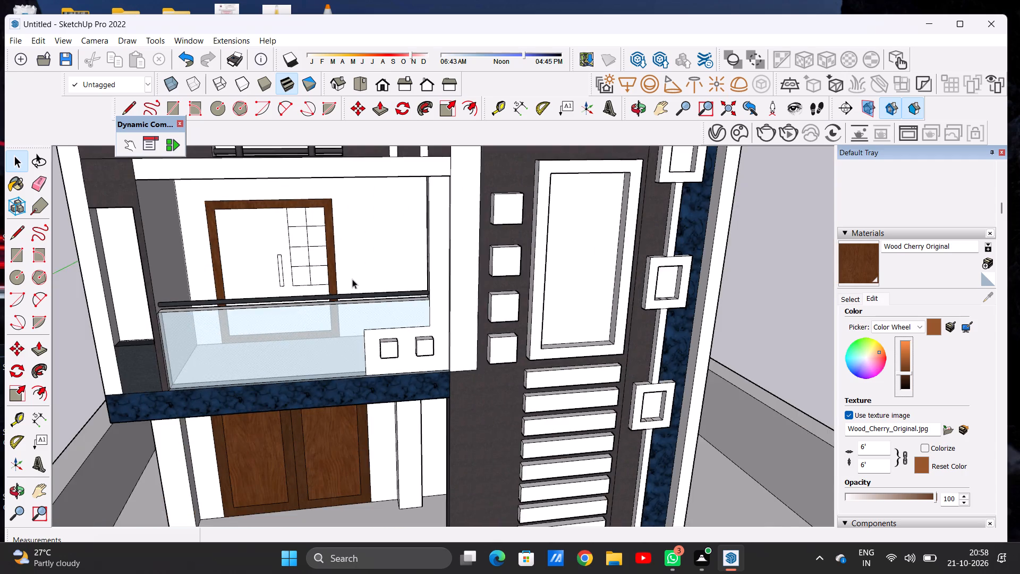
pyautogui.moveTo(352, 281); pyautogui.dragTo(237, 300, button='middle')
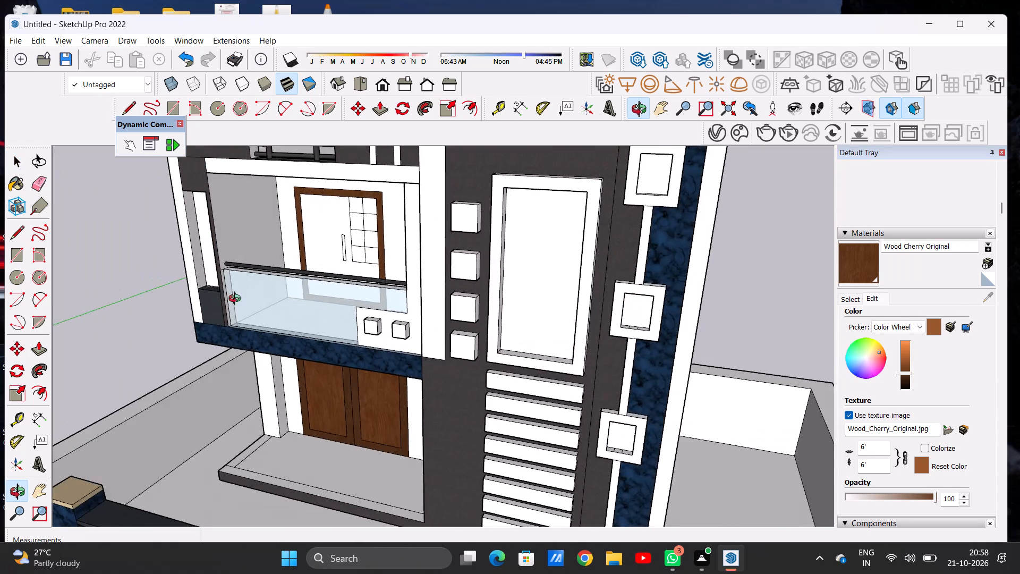
pyautogui.moveTo(237, 300); pyautogui.dragTo(428, 306, button='middle')
pyautogui.scroll(-3, 375, 293)
pyautogui.scroll(1, 375, 293)
pyautogui.scroll(-2, 375, 293)
pyautogui.moveTo(243, 280); pyautogui.dragTo(260, 281, button='middle')
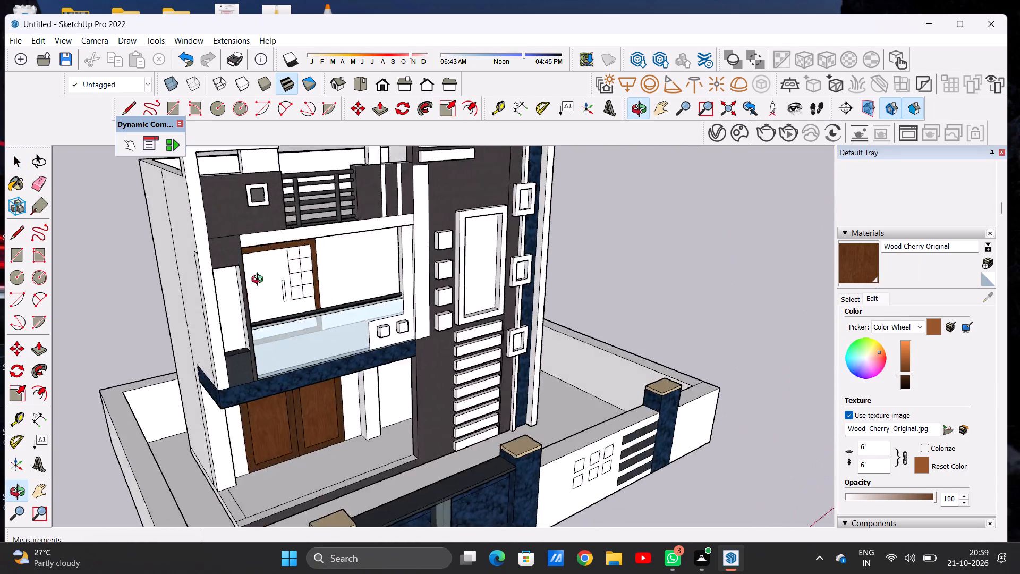
pyautogui.moveTo(260, 281); pyautogui.dragTo(0, 261, button='middle')
pyautogui.moveTo(228, 298); pyautogui.dragTo(258, 290, button='middle')
pyautogui.scroll(18, 319, 244)
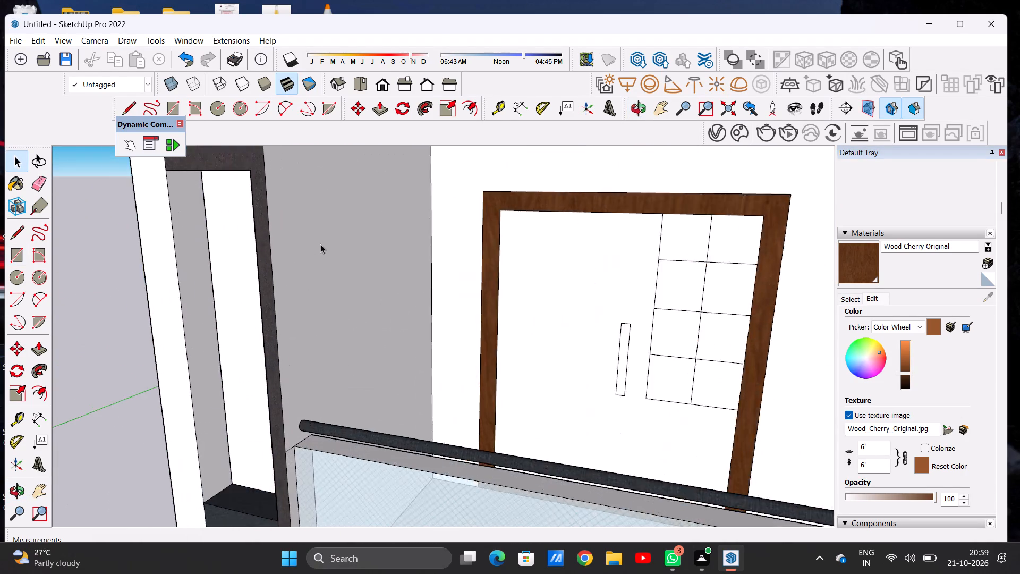
pyautogui.scroll(7, 320, 244)
pyautogui.scroll(-20, 350, 317)
pyautogui.scroll(-9, 350, 317)
pyautogui.moveTo(388, 362); pyautogui.dragTo(401, 351, button='middle')
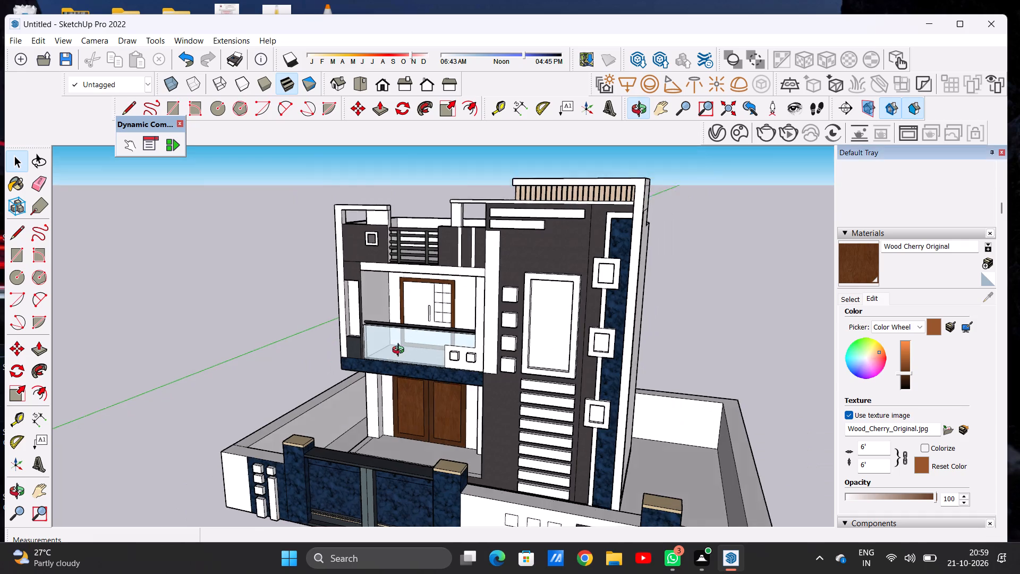
pyautogui.moveTo(401, 351); pyautogui.dragTo(501, 368, button='middle')
pyautogui.scroll(9, 419, 278)
pyautogui.moveTo(329, 364); pyautogui.dragTo(338, 356, button='middle')
pyautogui.scroll(-15, 346, 328)
pyautogui.scroll(10, 374, 344)
pyautogui.scroll(4, 364, 301)
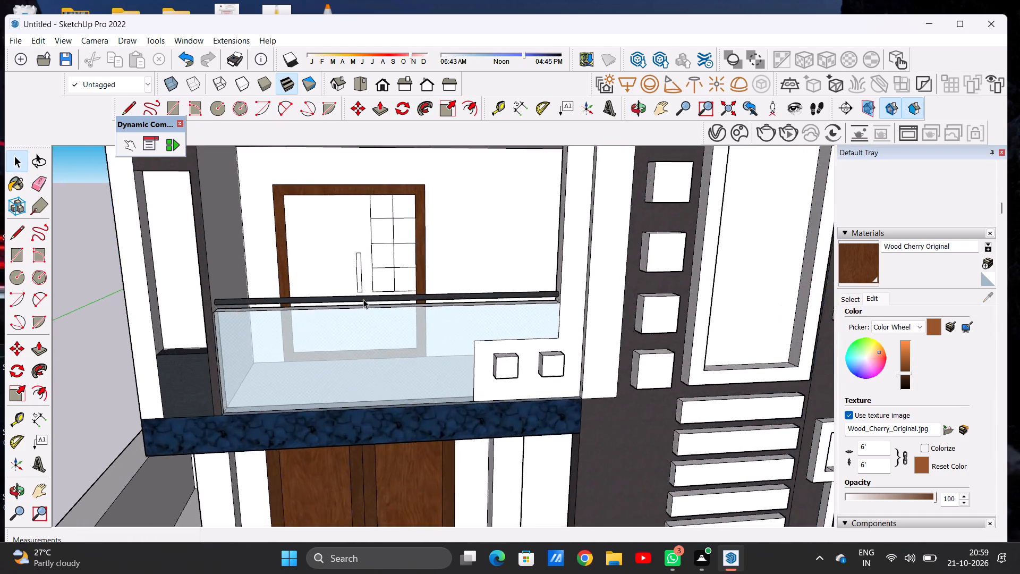
pyautogui.scroll(4, 363, 299)
pyautogui.scroll(-6, 410, 233)
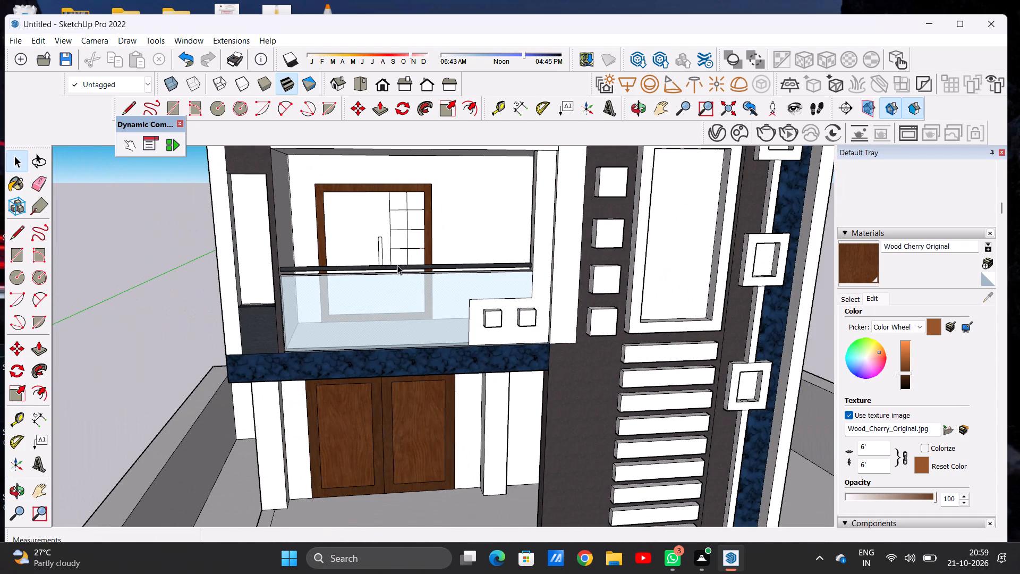
pyautogui.scroll(-3, 295, 267)
pyautogui.scroll(6, 328, 237)
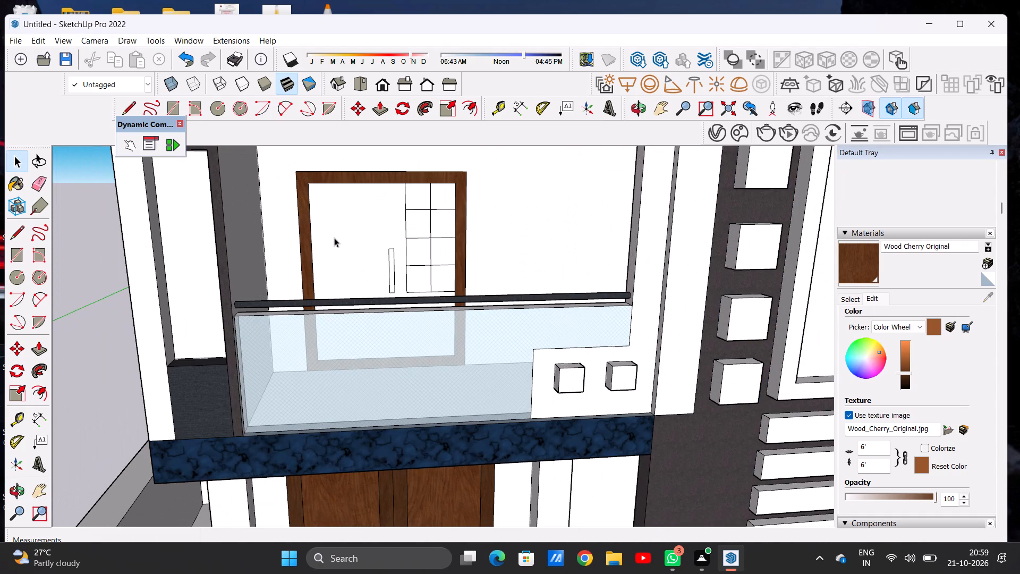
pyautogui.scroll(-7, 224, 204)
pyautogui.scroll(9, 342, 235)
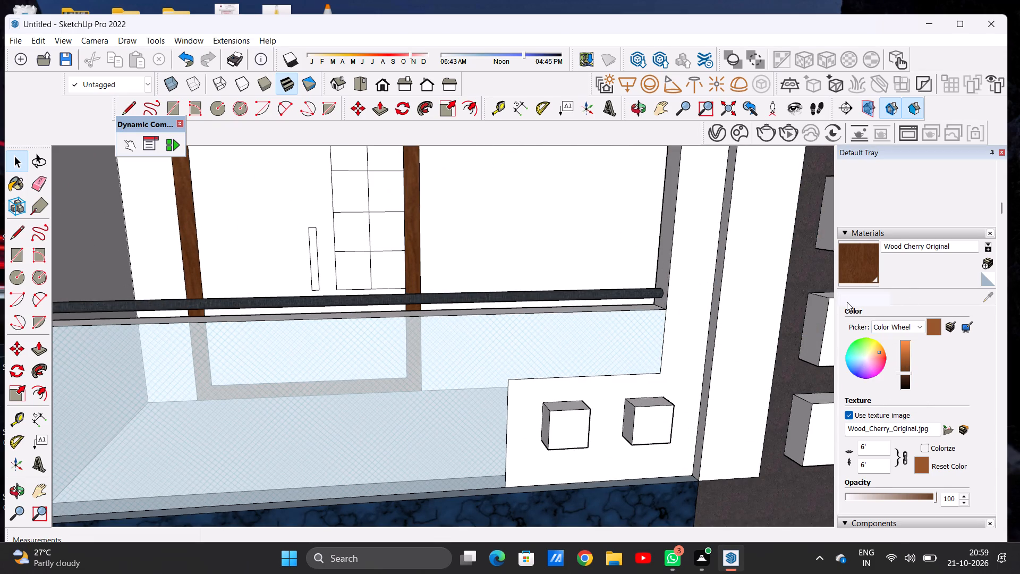
# Paint the balcony door's handle with Wood Floor Light from the Wood materials.
pyautogui.click(847, 302)
pyautogui.click(887, 368)
pyautogui.scroll(2, 334, 252)
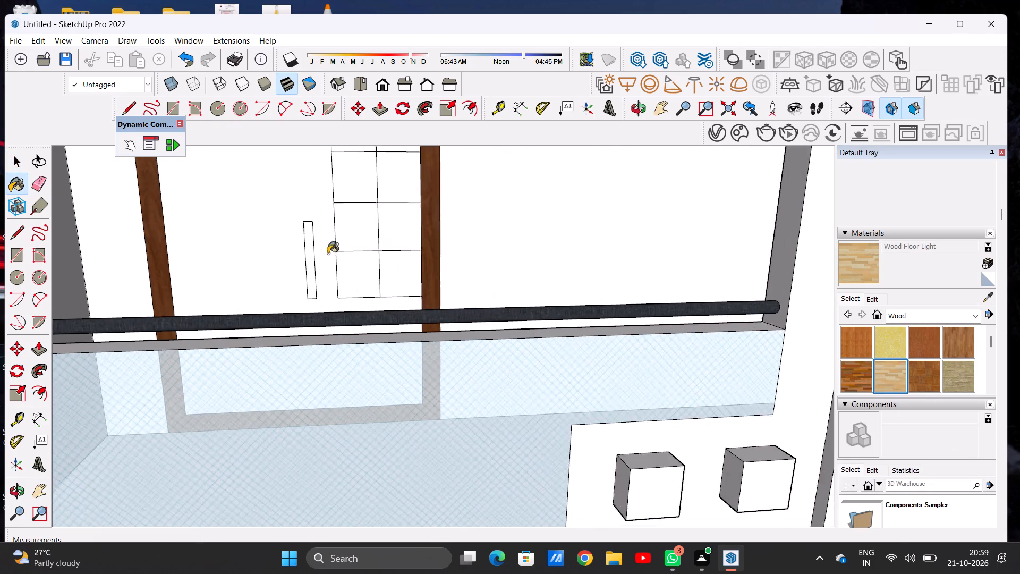
pyautogui.scroll(-1, 327, 254)
pyautogui.scroll(7, 326, 254)
pyautogui.click(304, 250)
pyautogui.press('space')
# Examine the painted door handle and remaining unpainted door parts up close and against the whole facade.
pyautogui.scroll(-5, 360, 313)
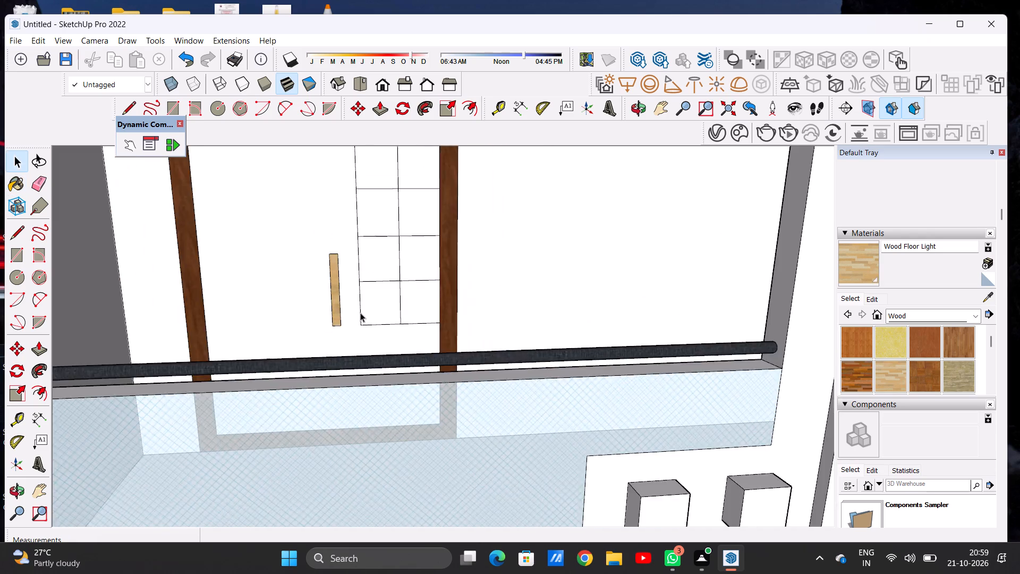
pyautogui.scroll(-11, 360, 313)
pyautogui.scroll(5, 348, 294)
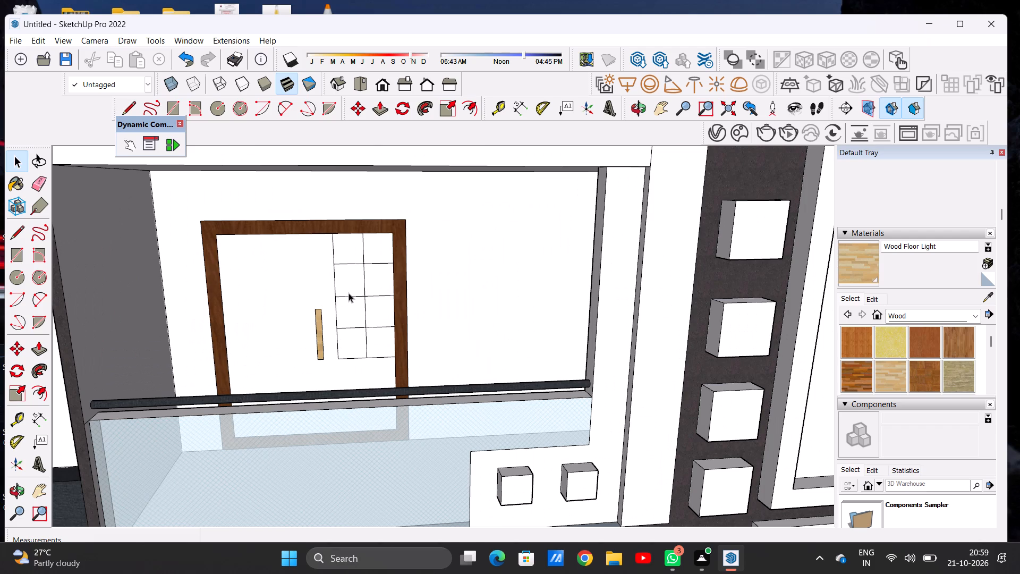
pyautogui.scroll(-20, 348, 293)
pyautogui.scroll(-5, 348, 293)
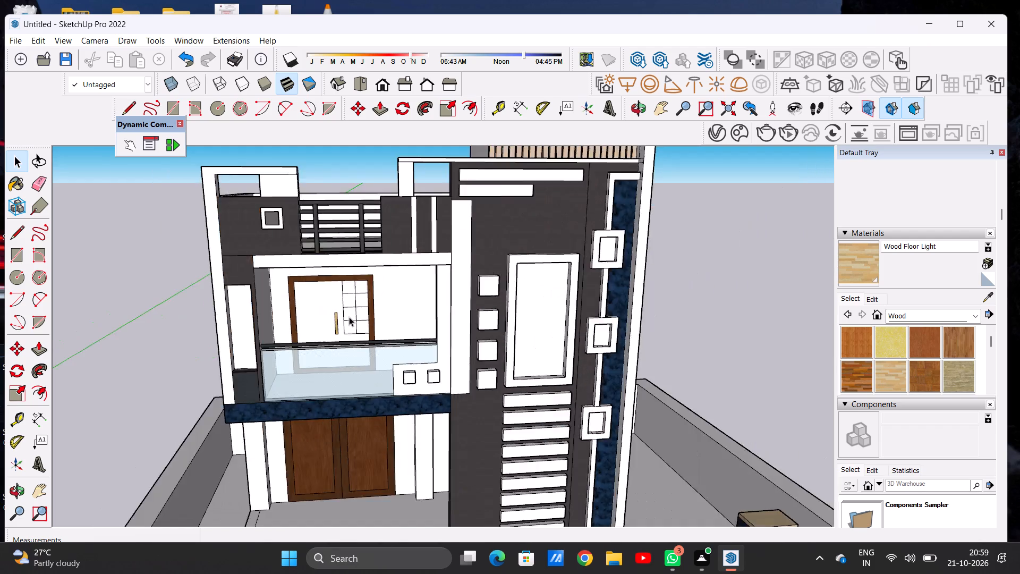
pyautogui.scroll(-2, 349, 317)
pyautogui.scroll(4, 349, 317)
pyautogui.scroll(-1, 349, 317)
pyautogui.scroll(6, 349, 317)
pyautogui.scroll(-3, 349, 317)
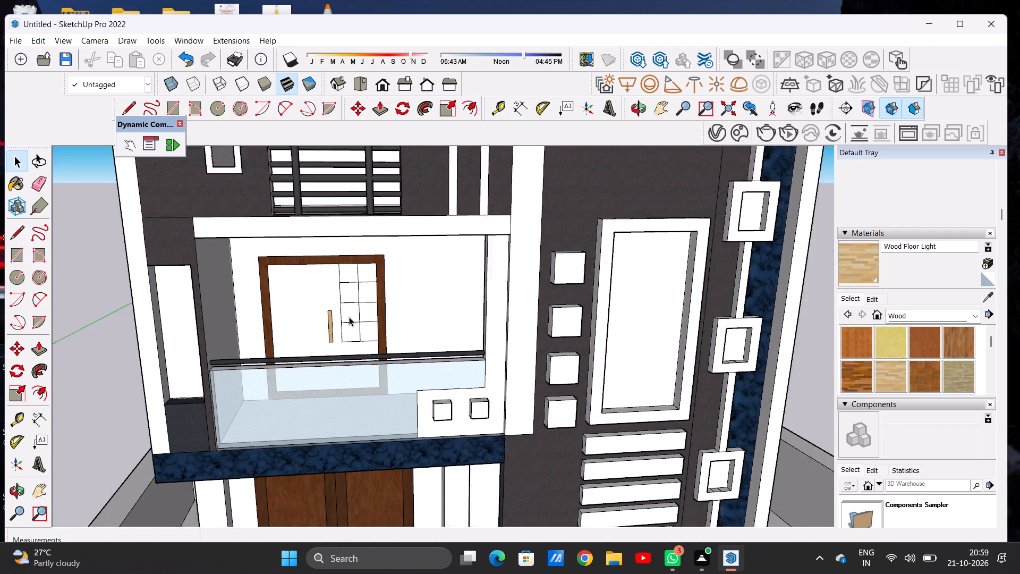
pyautogui.scroll(-4, 349, 317)
pyautogui.scroll(14, 349, 317)
pyautogui.moveTo(423, 309); pyautogui.dragTo(357, 314, button='middle')
pyautogui.scroll(-17, 455, 307)
pyautogui.scroll(1, 432, 341)
pyautogui.scroll(-1, 432, 341)
pyautogui.scroll(6, 432, 341)
pyautogui.moveTo(440, 305); pyautogui.dragTo(447, 299, button='middle')
pyautogui.scroll(8, 448, 288)
pyautogui.scroll(-6, 437, 301)
pyautogui.moveTo(437, 308); pyautogui.dragTo(444, 292, button='middle')
pyautogui.scroll(8, 436, 299)
pyautogui.scroll(-2, 430, 288)
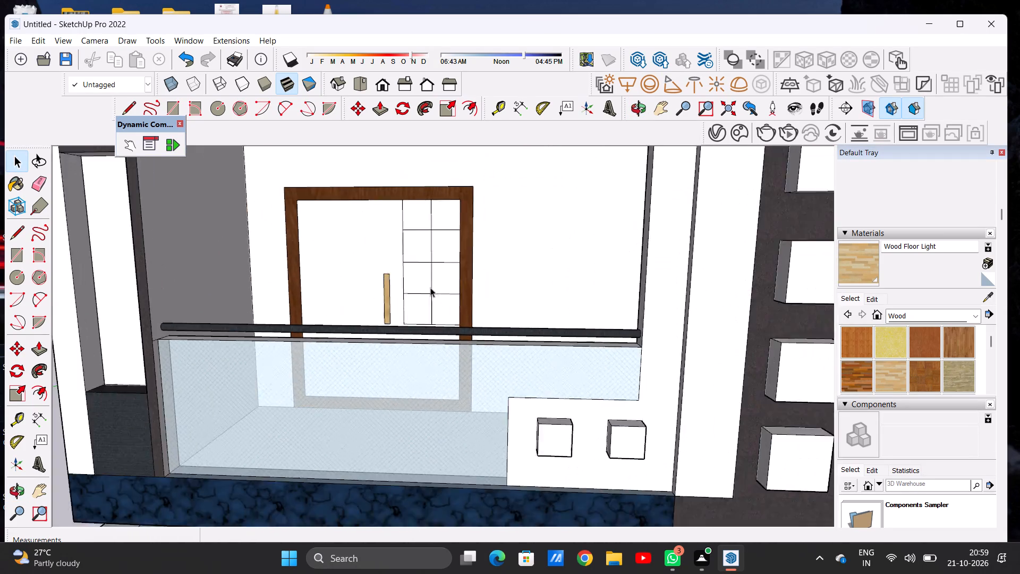
pyautogui.scroll(-2, 430, 288)
pyautogui.scroll(4, 431, 281)
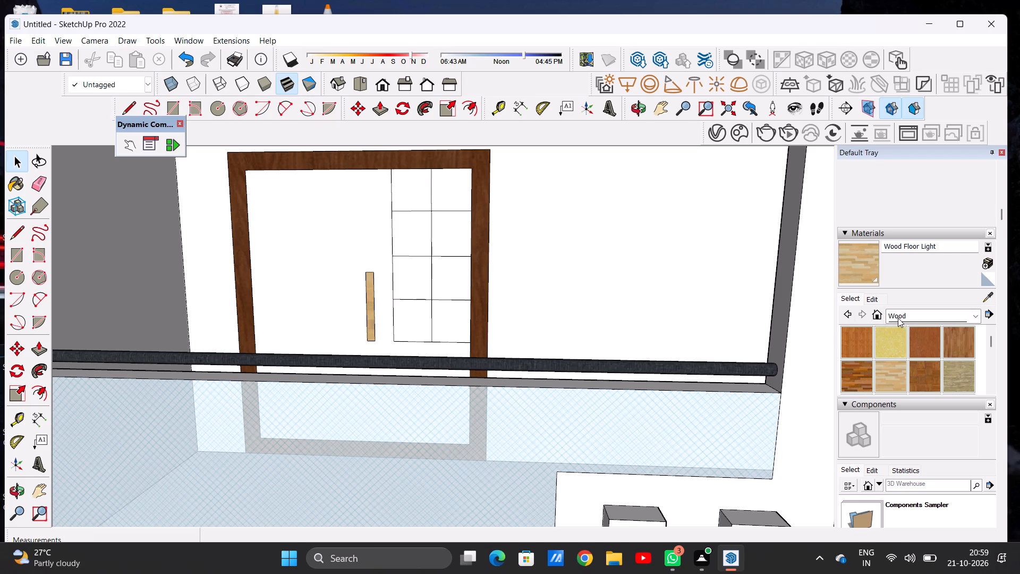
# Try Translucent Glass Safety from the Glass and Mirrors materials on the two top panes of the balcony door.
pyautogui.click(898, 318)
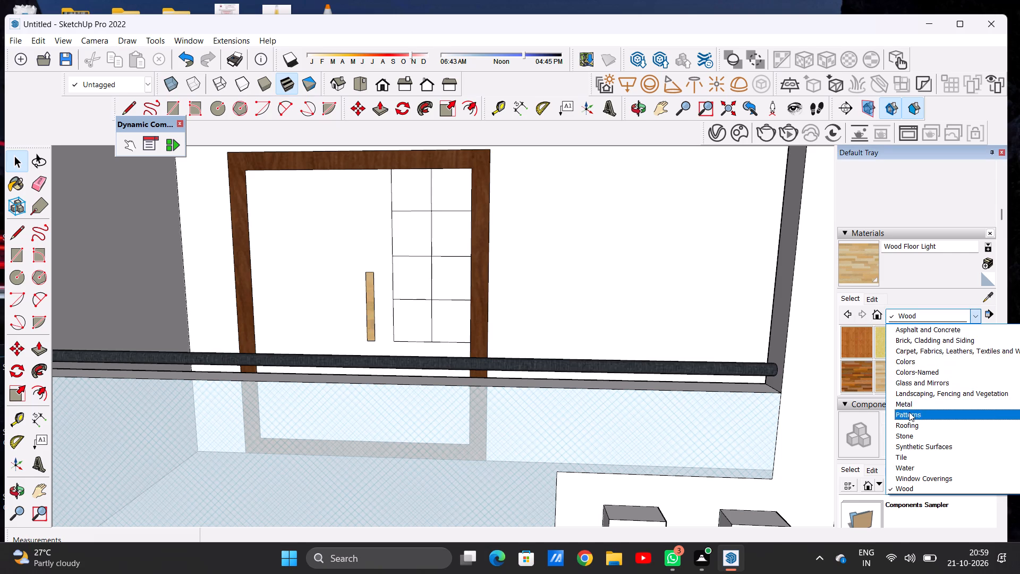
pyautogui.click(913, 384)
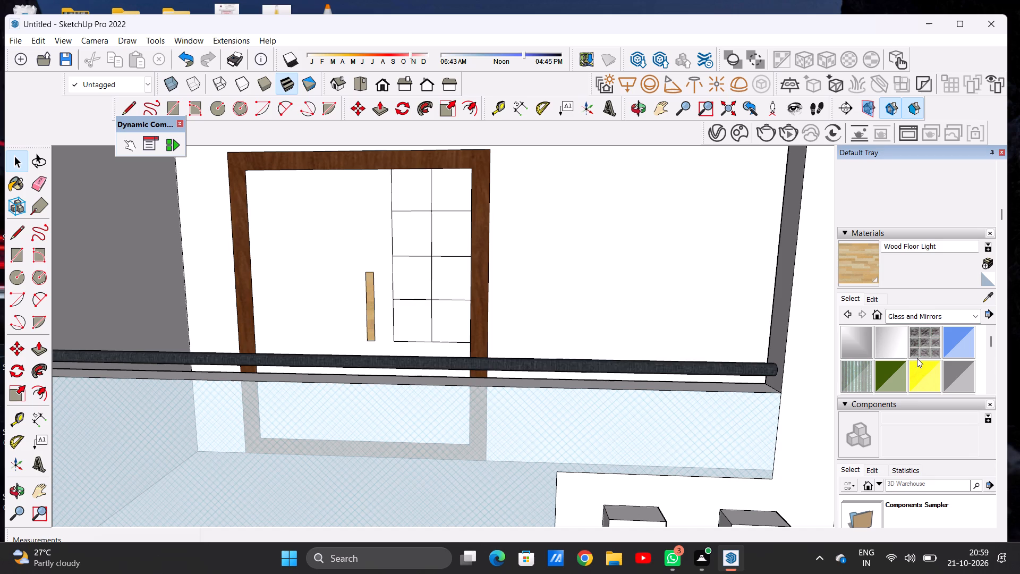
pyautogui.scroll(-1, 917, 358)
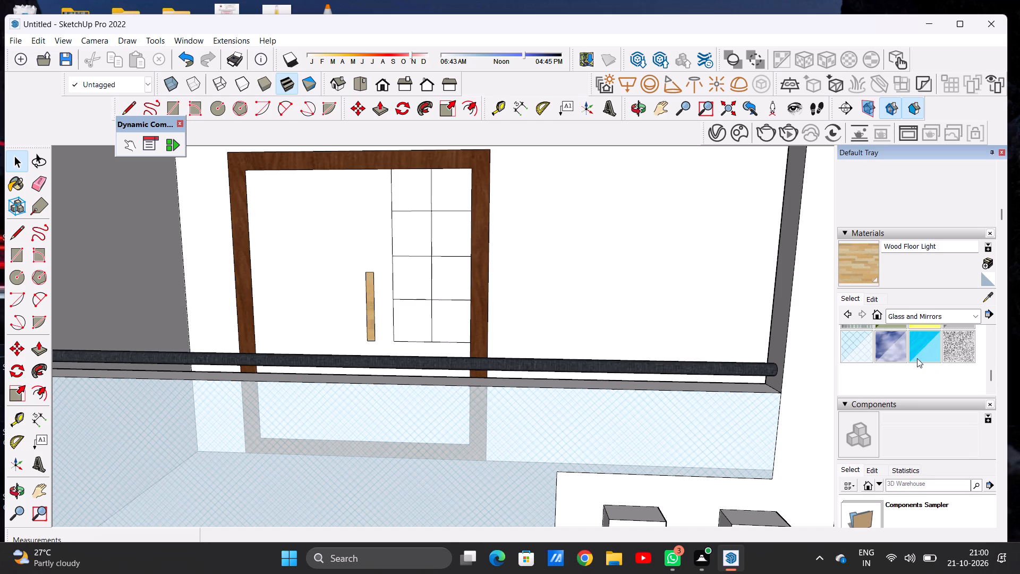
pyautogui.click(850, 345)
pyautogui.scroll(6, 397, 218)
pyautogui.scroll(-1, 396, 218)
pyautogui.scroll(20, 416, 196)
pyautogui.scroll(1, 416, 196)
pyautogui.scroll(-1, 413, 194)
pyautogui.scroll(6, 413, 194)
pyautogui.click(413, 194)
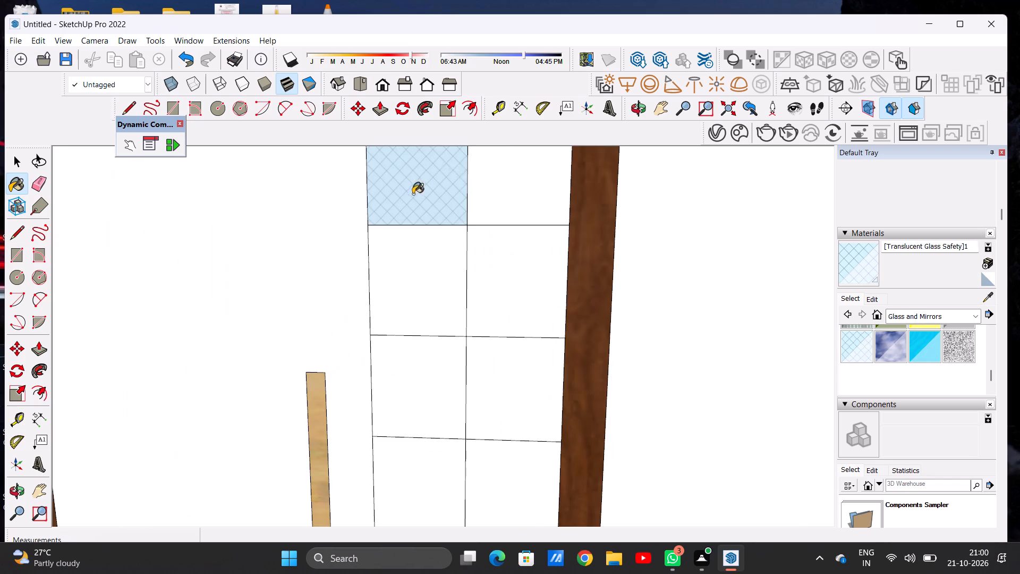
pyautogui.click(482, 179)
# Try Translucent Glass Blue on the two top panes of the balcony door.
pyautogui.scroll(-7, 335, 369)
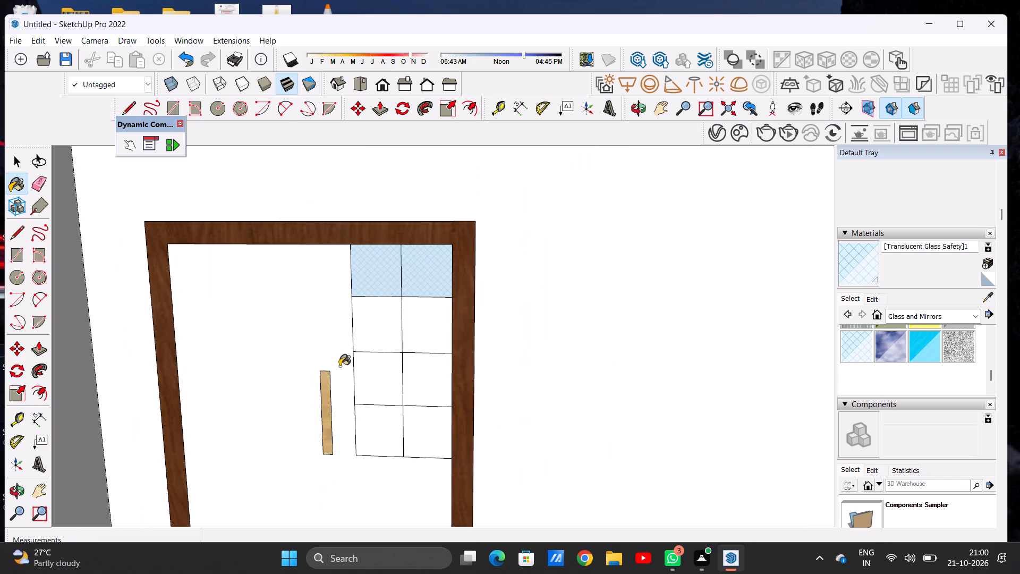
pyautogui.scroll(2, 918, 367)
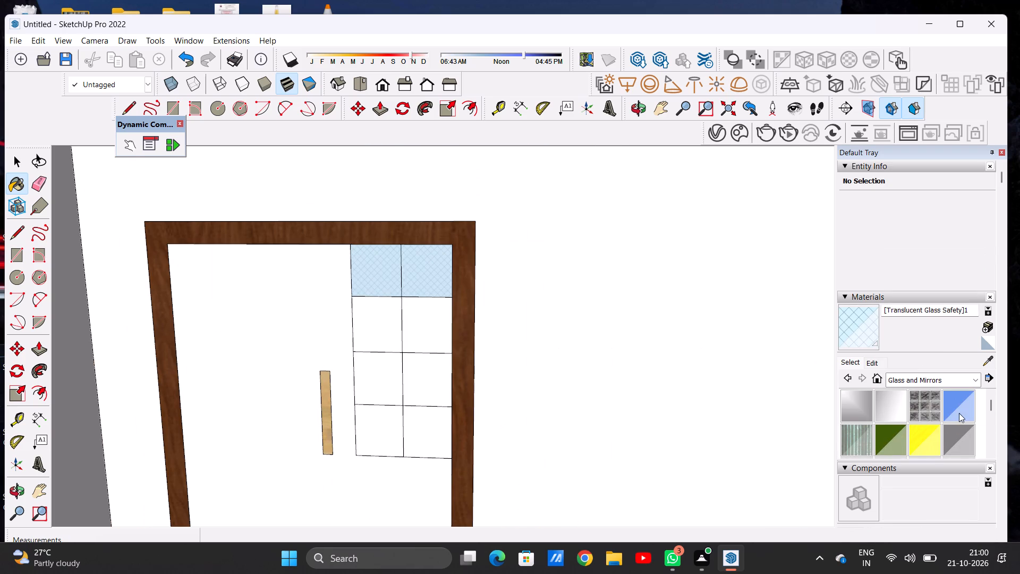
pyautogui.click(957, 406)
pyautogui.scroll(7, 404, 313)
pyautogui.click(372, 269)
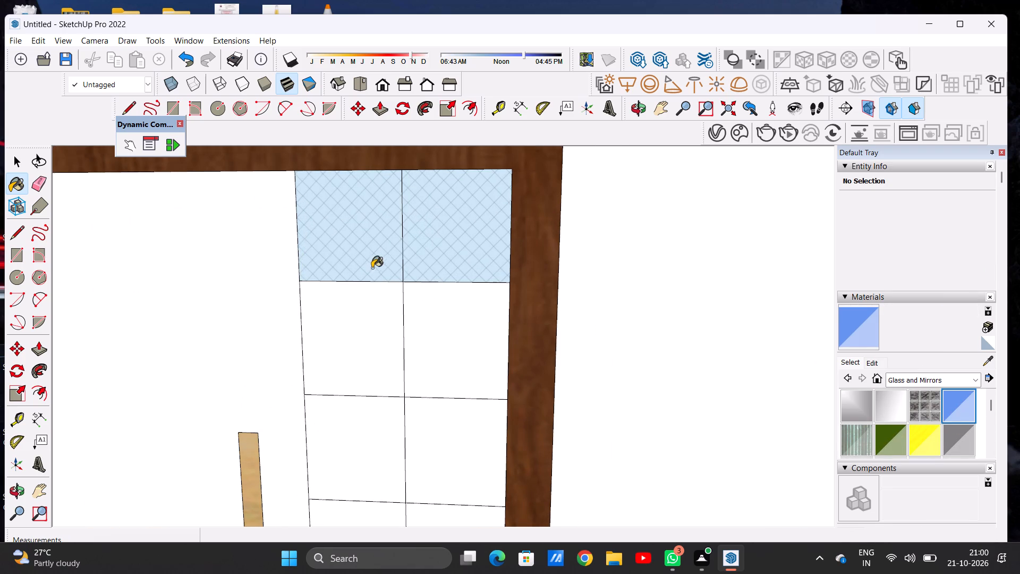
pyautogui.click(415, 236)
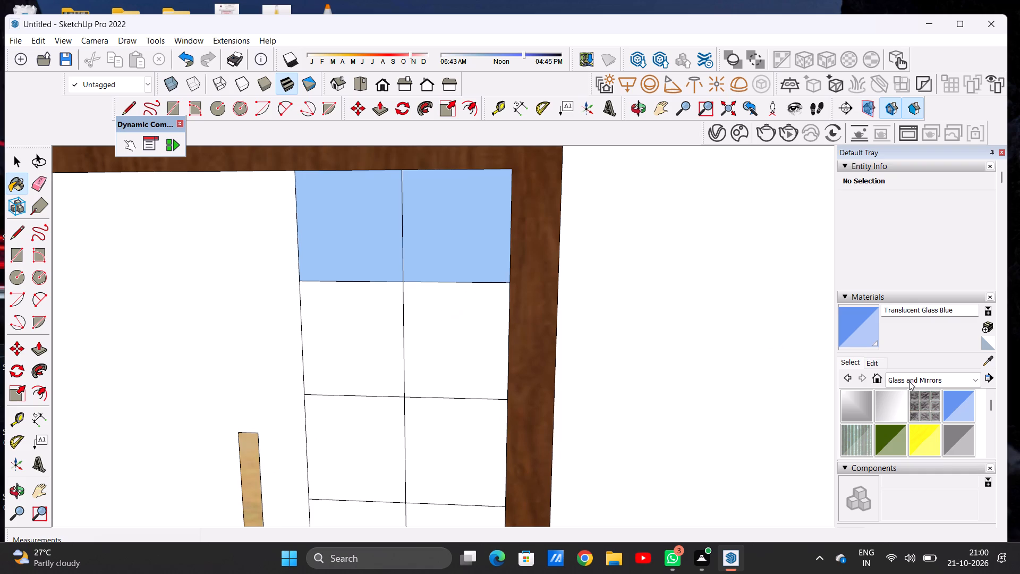
# Paint all eight panes of the balcony door with Translucent Glass Gray.
pyautogui.click(950, 434)
pyautogui.click(483, 248)
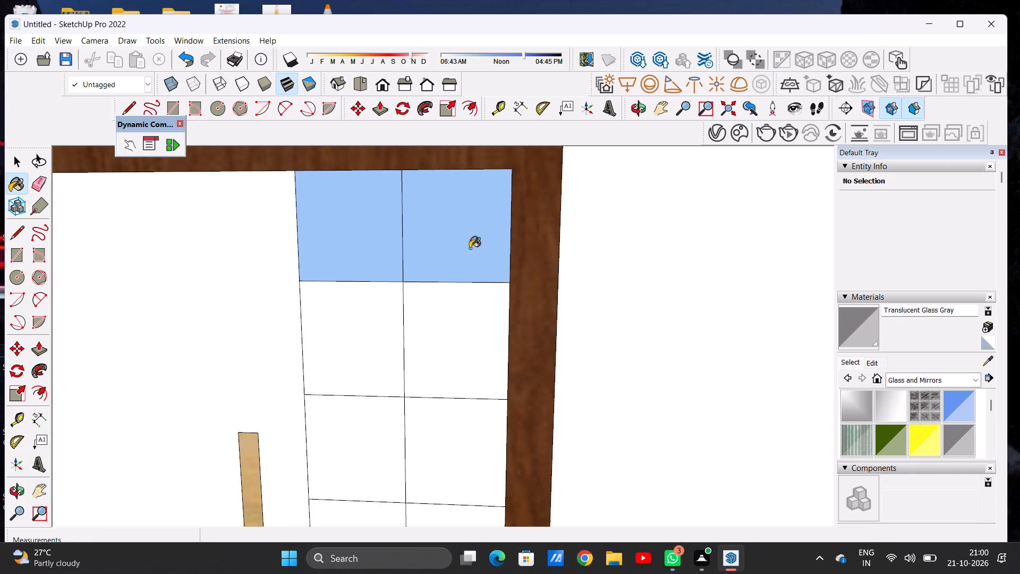
pyautogui.click(372, 246)
pyautogui.click(376, 314)
pyautogui.click(454, 327)
pyautogui.scroll(-7, 446, 283)
pyautogui.scroll(7, 398, 366)
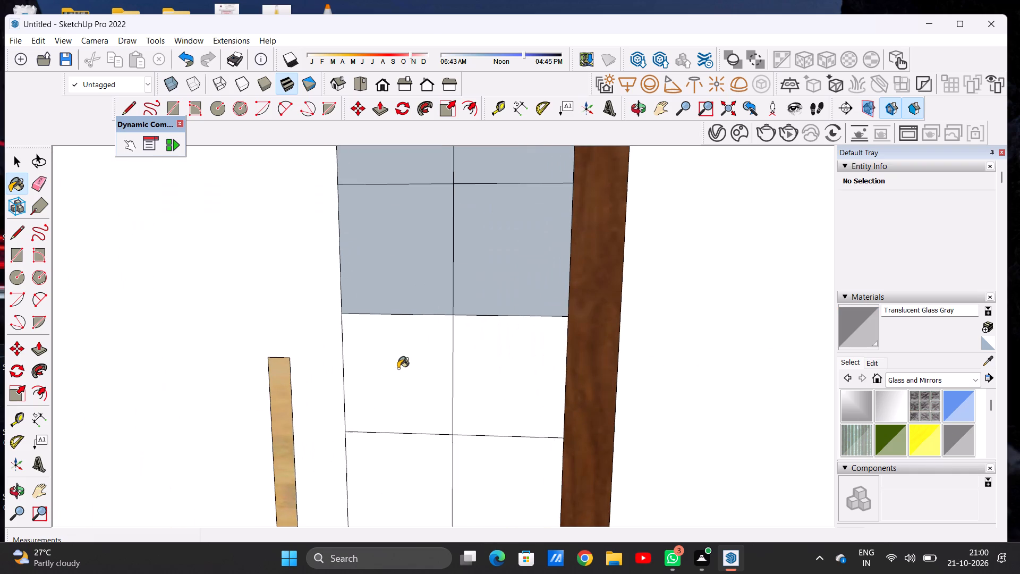
pyautogui.click(398, 368)
pyautogui.click(523, 377)
pyautogui.scroll(-8, 469, 285)
pyautogui.scroll(6, 457, 408)
pyautogui.click(483, 386)
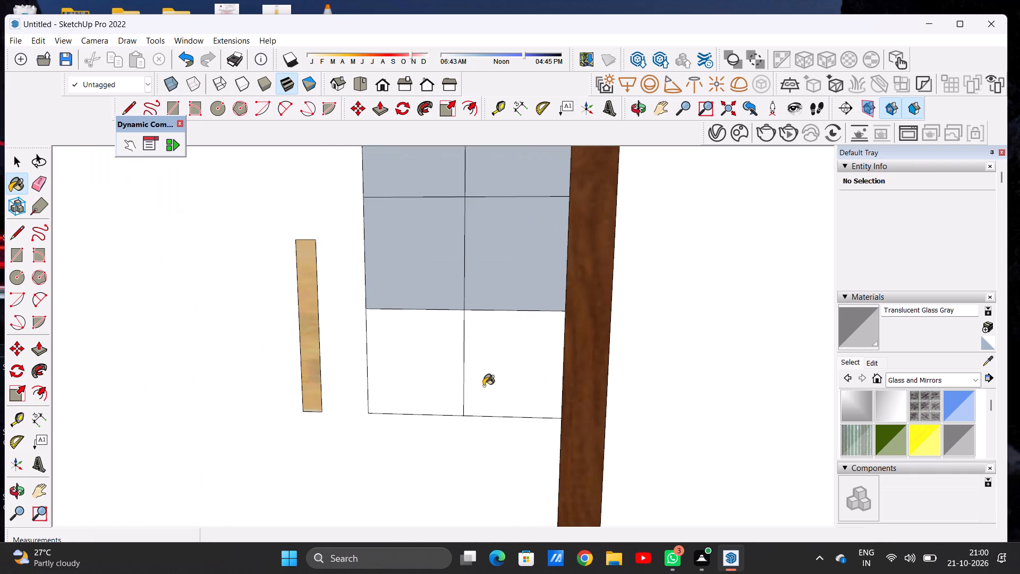
pyautogui.click(436, 381)
pyautogui.press('space')
# Examine the balcony door's glass panes, handle and unpainted leaf up close and against the facade.
pyautogui.scroll(-15, 397, 377)
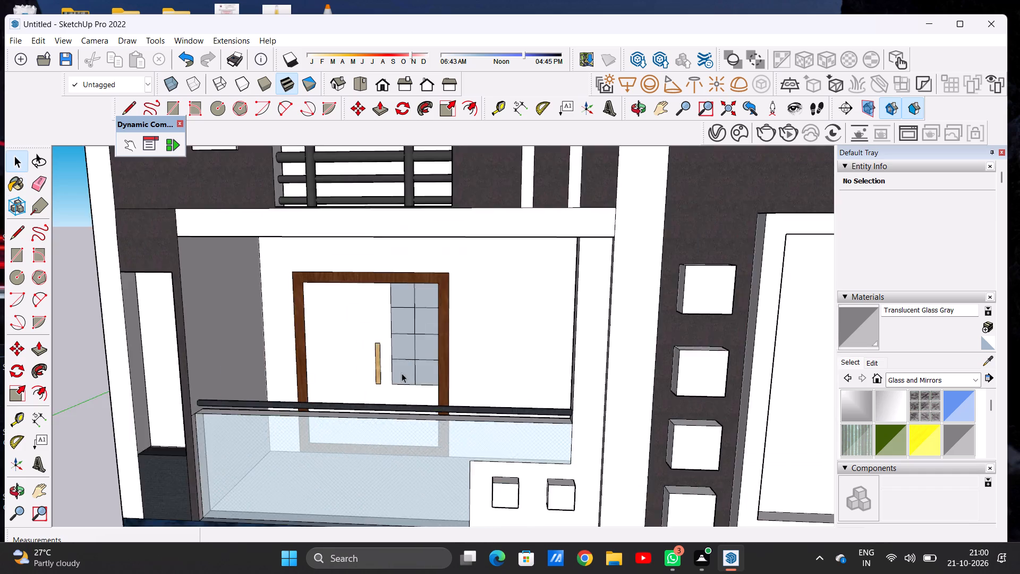
pyautogui.scroll(-10, 402, 373)
pyautogui.moveTo(404, 342); pyautogui.dragTo(450, 364, button='middle')
pyautogui.scroll(5, 248, 369)
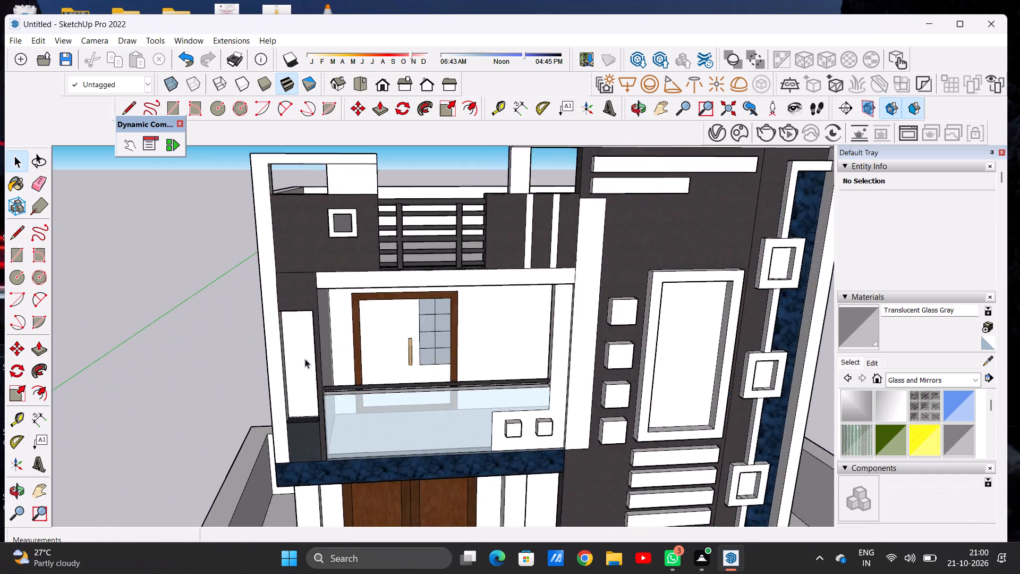
pyautogui.scroll(4, 305, 359)
pyautogui.scroll(7, 385, 352)
pyautogui.scroll(-5, 362, 337)
pyautogui.scroll(1, 436, 323)
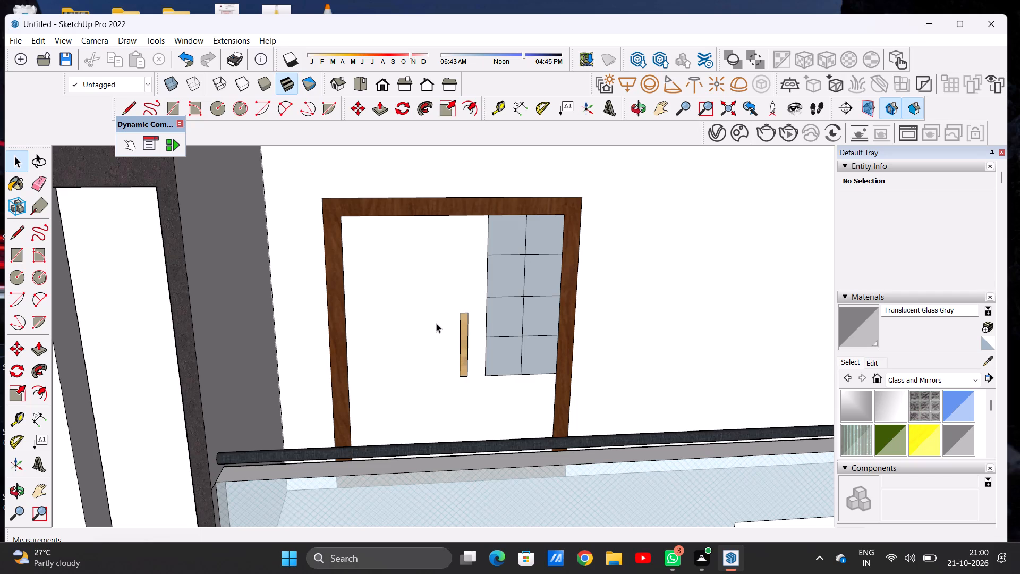
pyautogui.scroll(-6, 427, 315)
pyautogui.scroll(1, 419, 307)
pyautogui.scroll(-1, 419, 305)
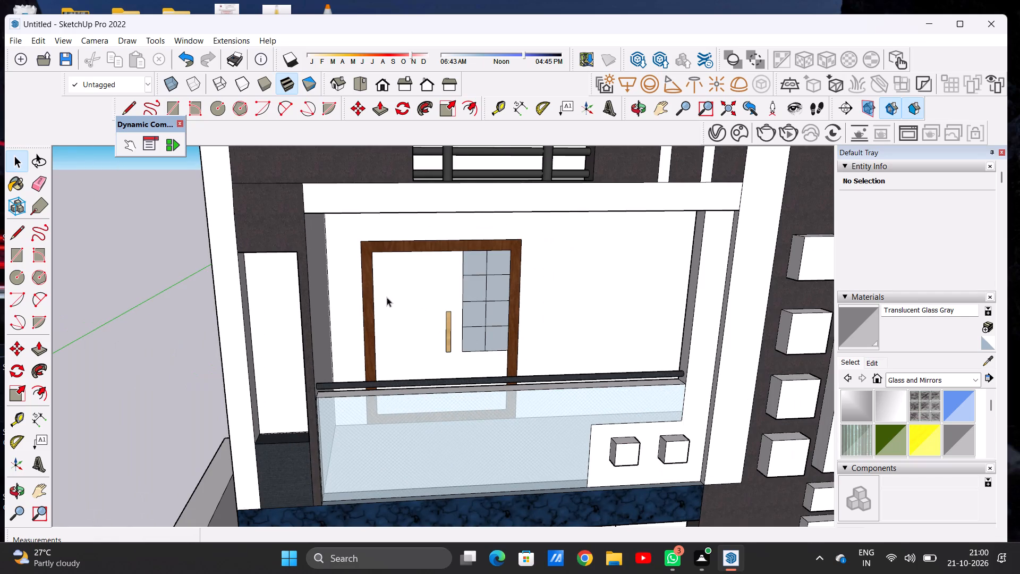
pyautogui.scroll(-3, 443, 300)
pyautogui.moveTo(443, 305); pyautogui.dragTo(390, 299, button='middle')
pyautogui.scroll(1, 433, 301)
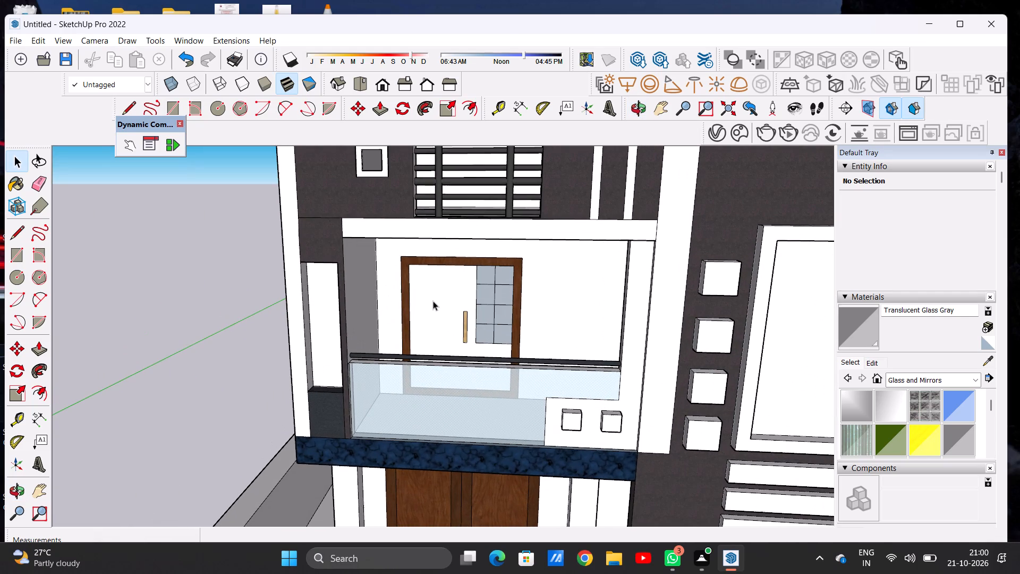
# Paint the balcony door's leaf with Wood Floor Parquet from the Wood materials.
pyautogui.click(903, 375)
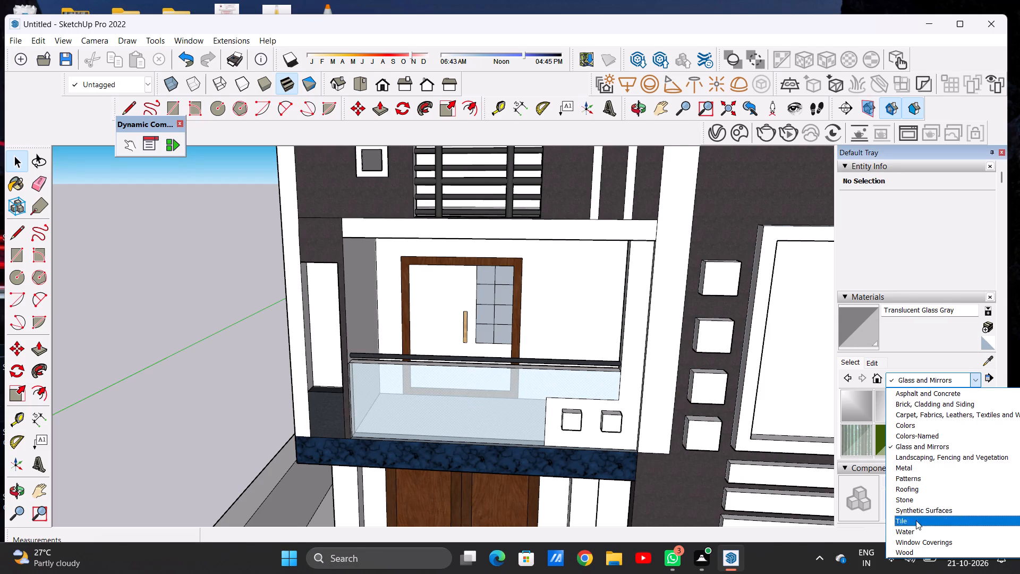
pyautogui.click(915, 553)
pyautogui.click(922, 439)
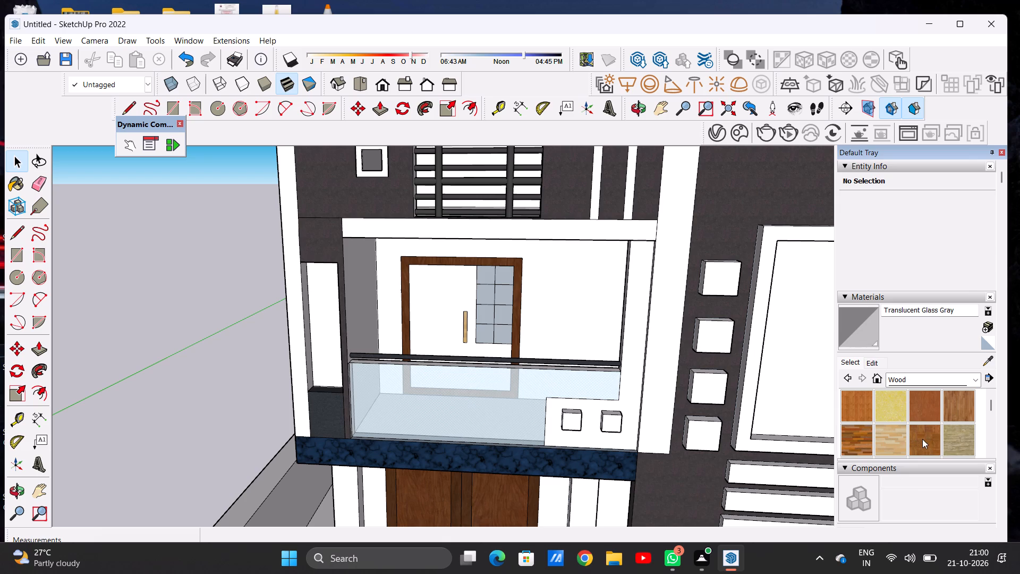
pyautogui.scroll(7, 430, 334)
pyautogui.doubleClick(437, 305)
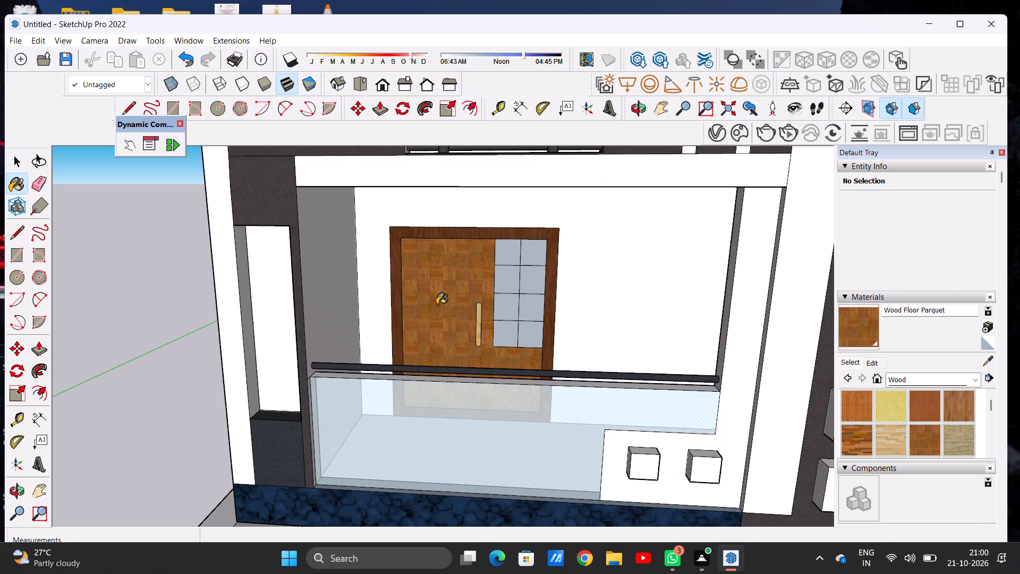
# Examine the balcony door's parquet leaf up close and against the rest of the facade.
pyautogui.scroll(7, 439, 303)
pyautogui.scroll(-3, 439, 306)
pyautogui.scroll(13, 439, 306)
pyautogui.scroll(-11, 435, 347)
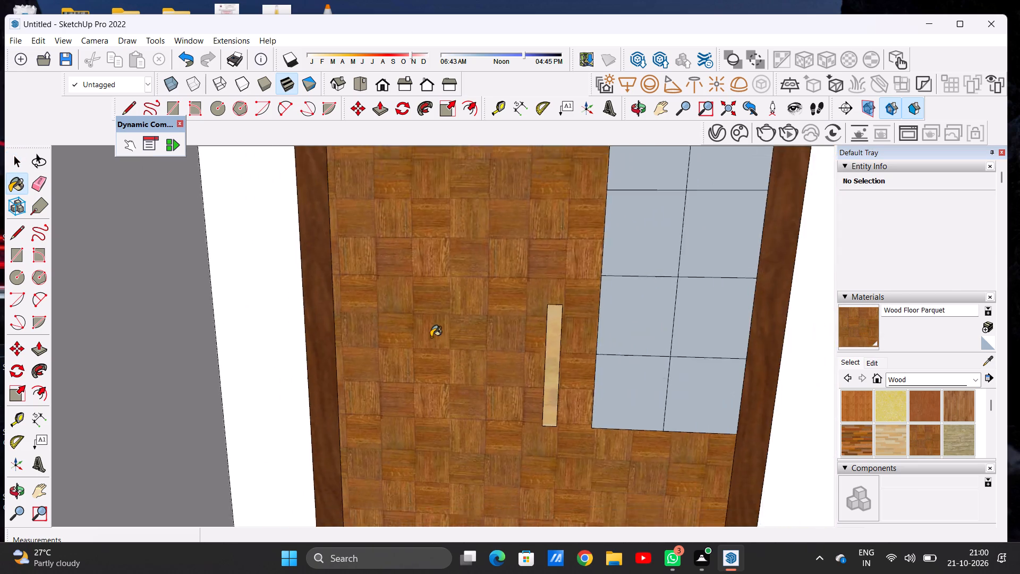
pyautogui.scroll(-19, 431, 337)
pyautogui.scroll(7, 435, 339)
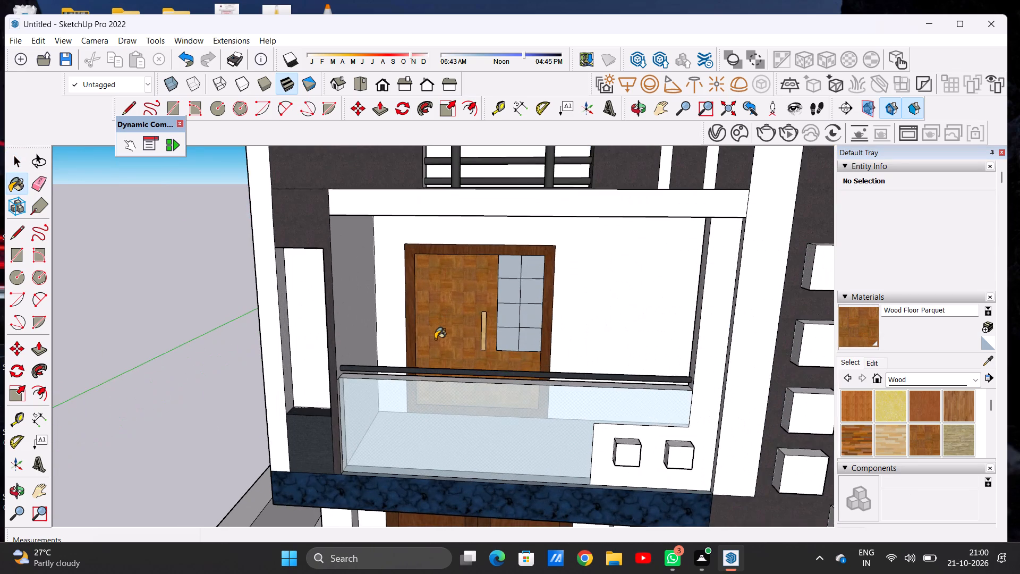
pyautogui.moveTo(442, 344); pyautogui.dragTo(466, 347, button='middle')
pyautogui.scroll(-3, 458, 338)
pyautogui.scroll(1, 456, 335)
pyautogui.scroll(-16, 455, 334)
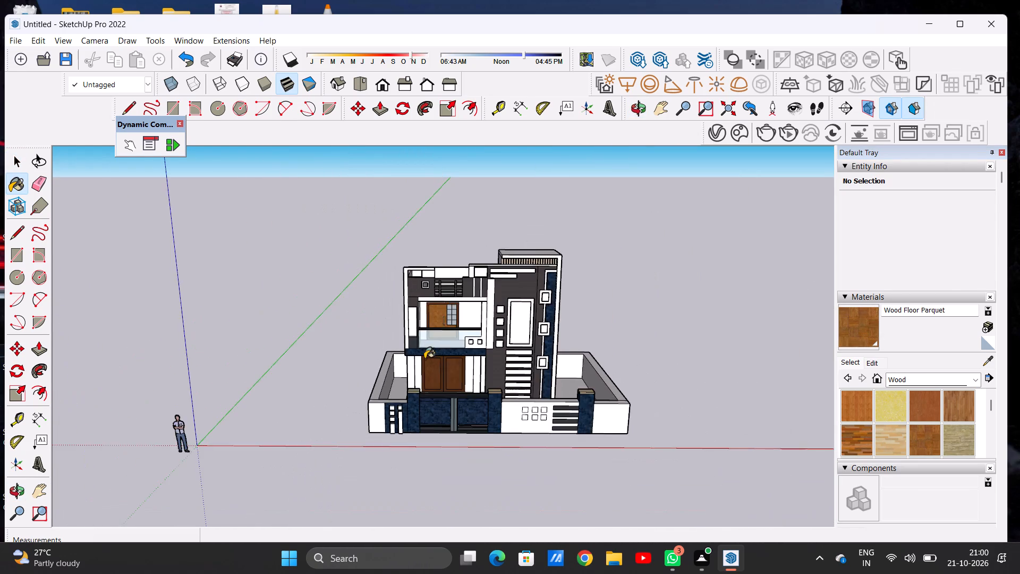
pyautogui.scroll(6, 425, 360)
pyautogui.scroll(13, 448, 300)
pyautogui.scroll(-9, 421, 251)
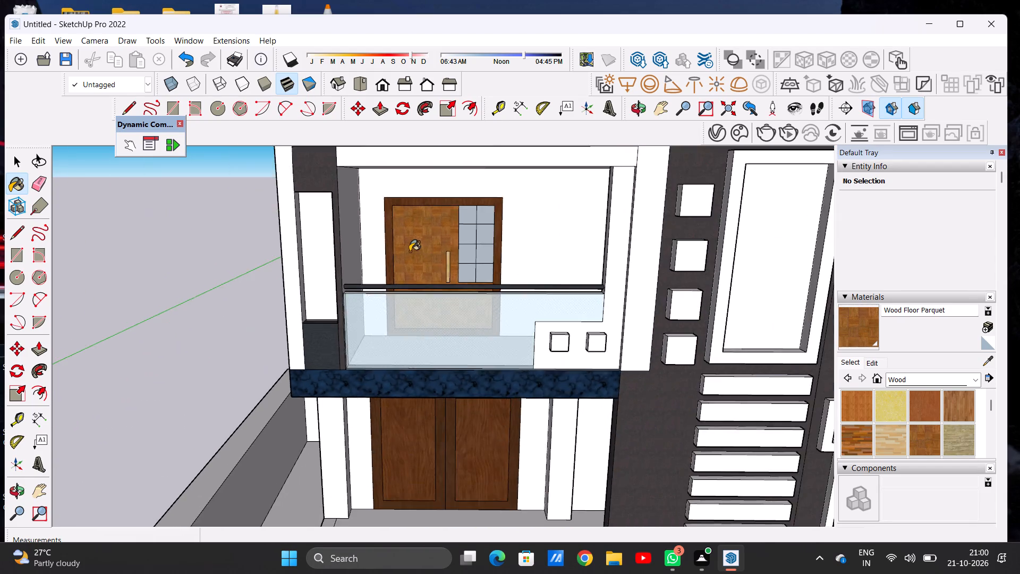
pyautogui.scroll(-4, 410, 251)
pyautogui.scroll(6, 414, 245)
pyautogui.scroll(-6, 380, 259)
pyautogui.scroll(3, 386, 252)
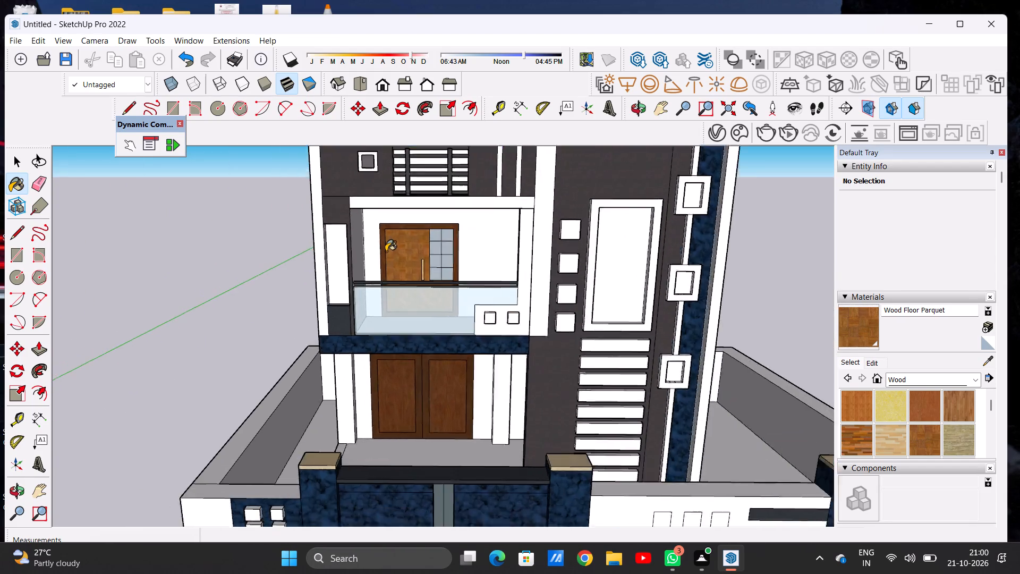
pyautogui.scroll(5, 386, 251)
pyautogui.scroll(-8, 353, 238)
pyautogui.scroll(8, 372, 223)
pyautogui.scroll(6, 414, 246)
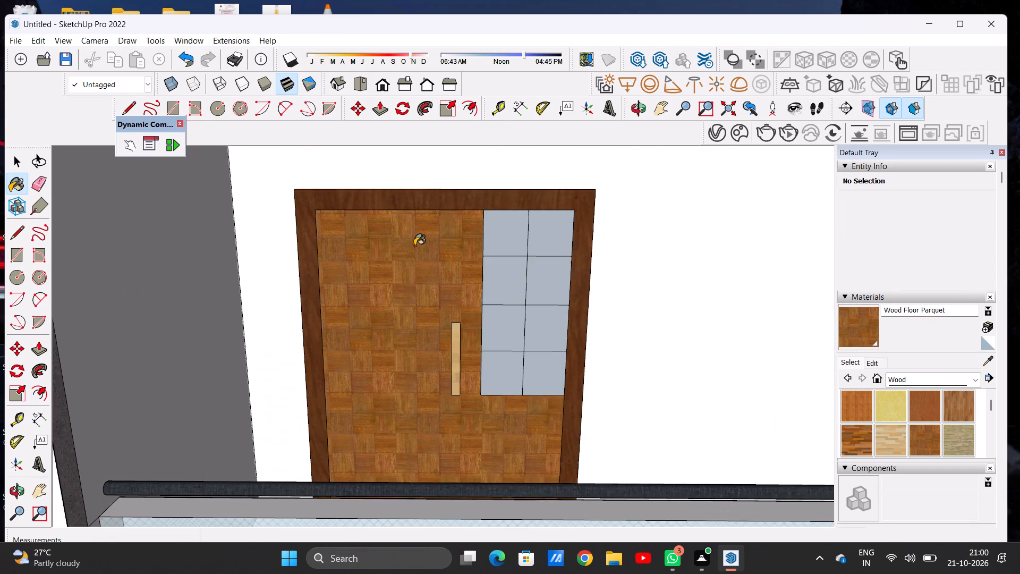
pyautogui.scroll(-13, 335, 263)
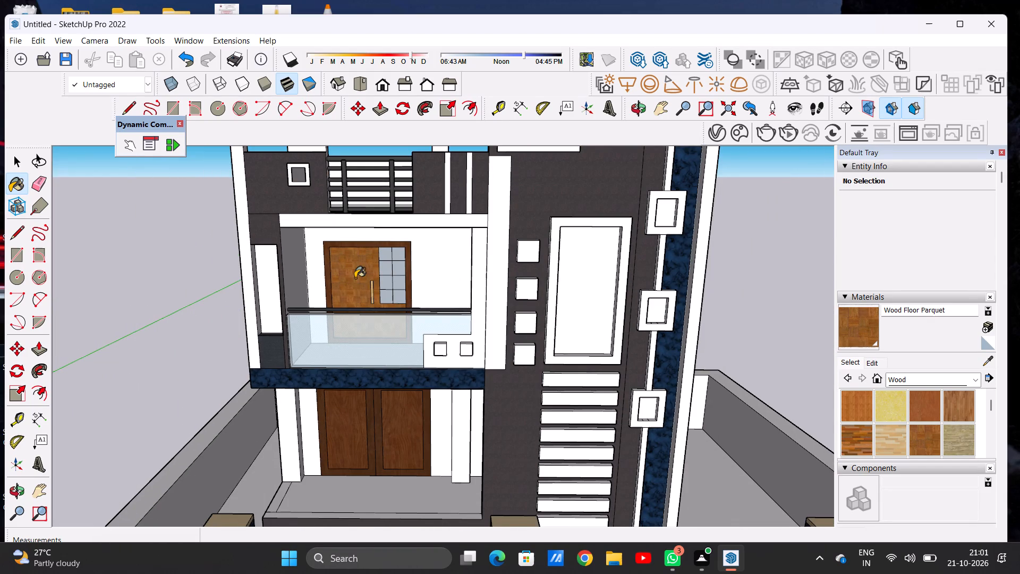
pyautogui.scroll(-4, 352, 281)
pyautogui.scroll(2, 347, 289)
pyautogui.scroll(-1, 347, 289)
pyautogui.scroll(10, 347, 289)
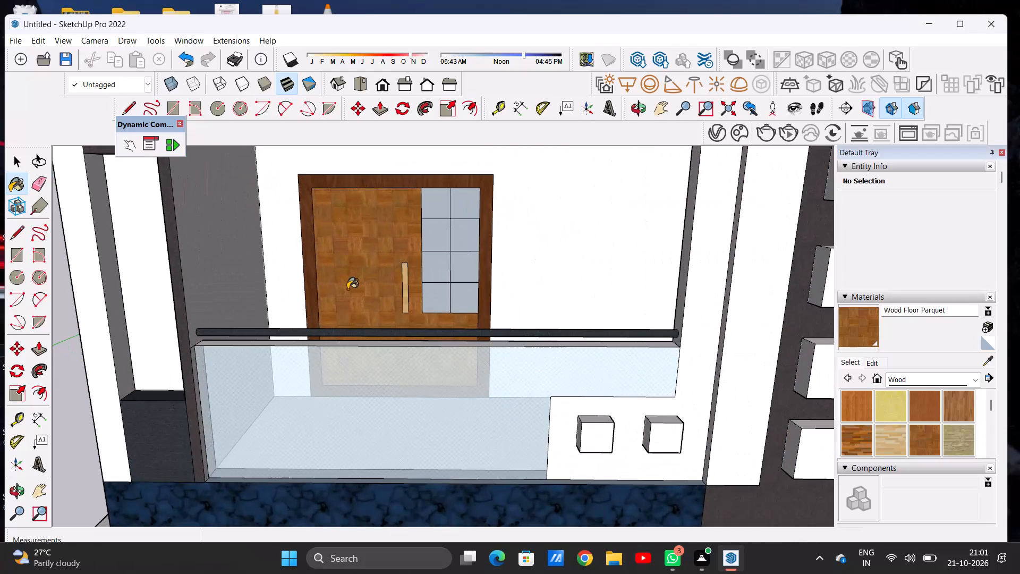
pyautogui.scroll(-6, 347, 289)
pyautogui.press('space')
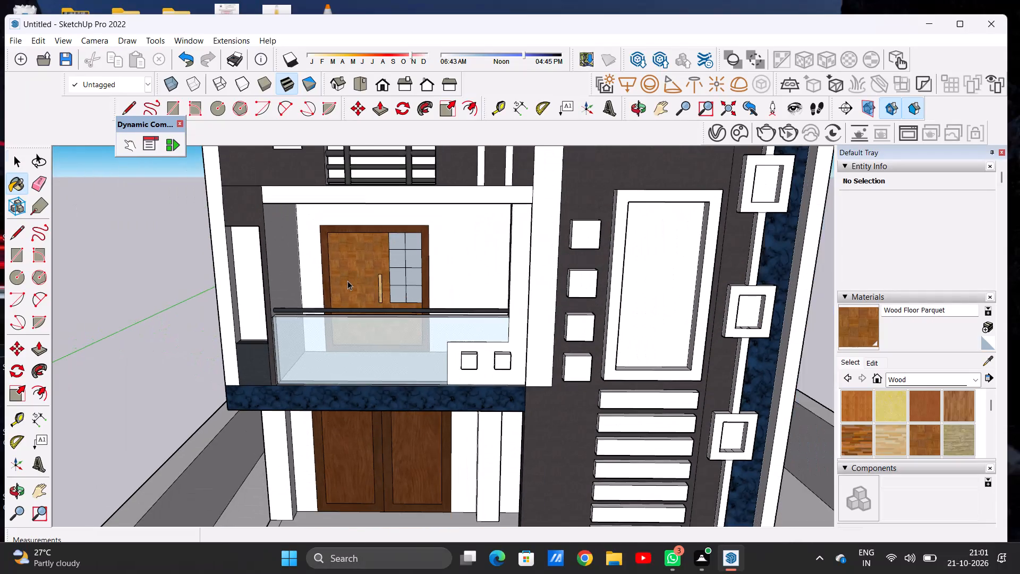
# Examine the whole painted house from the front, including the ground-floor door, balcony, gate and boundary wall.
pyautogui.scroll(-14, 347, 297)
pyautogui.scroll(8, 351, 325)
pyautogui.moveTo(355, 290); pyautogui.dragTo(370, 250, button='middle')
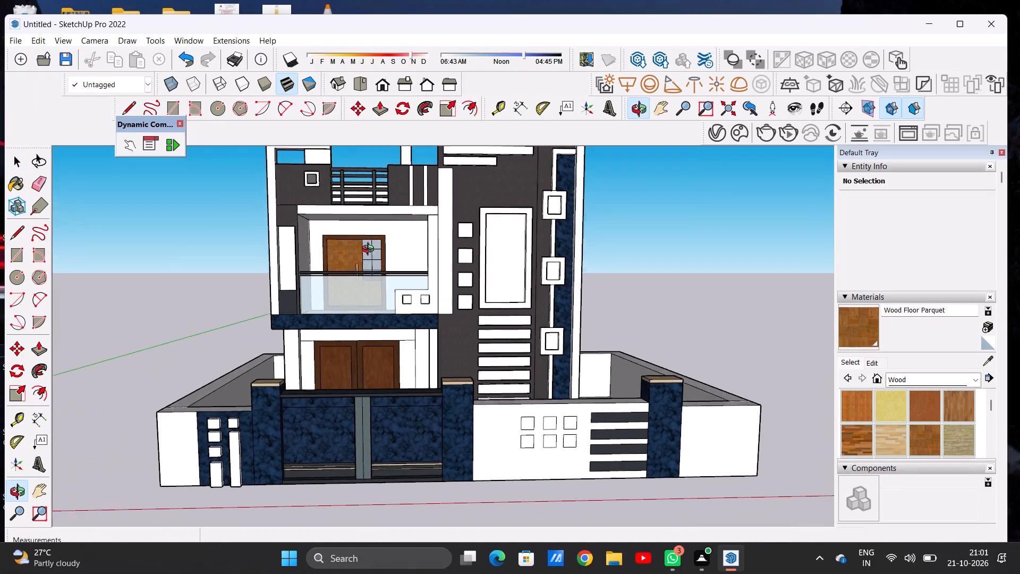
pyautogui.moveTo(370, 250); pyautogui.dragTo(350, 338, button='middle')
pyautogui.scroll(7, 347, 353)
pyautogui.moveTo(347, 353); pyautogui.dragTo(376, 287, button='middle')
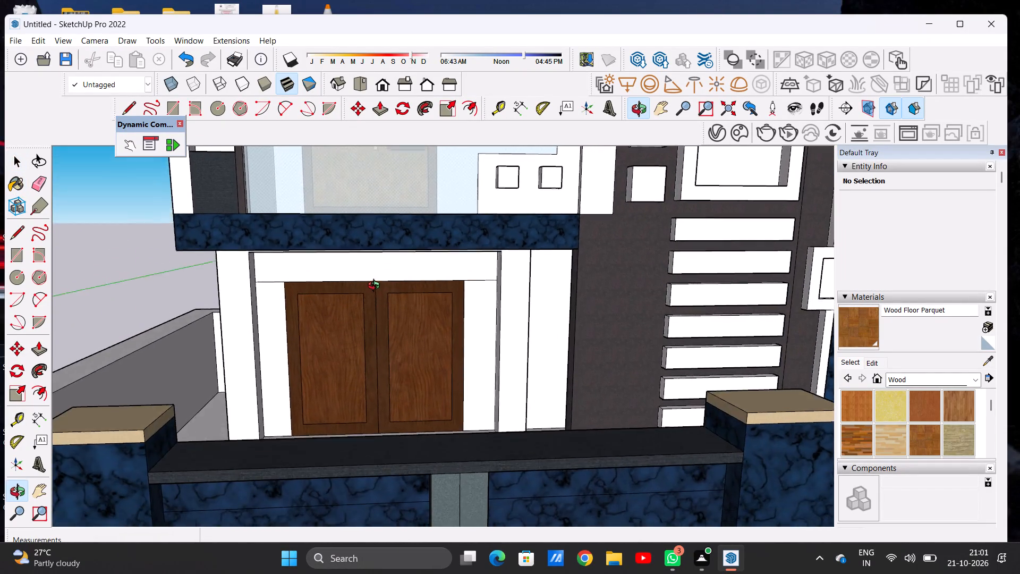
pyautogui.moveTo(376, 287); pyautogui.dragTo(362, 289, button='middle')
pyautogui.scroll(-9, 308, 383)
pyautogui.scroll(1, 324, 381)
pyautogui.scroll(-3, 327, 379)
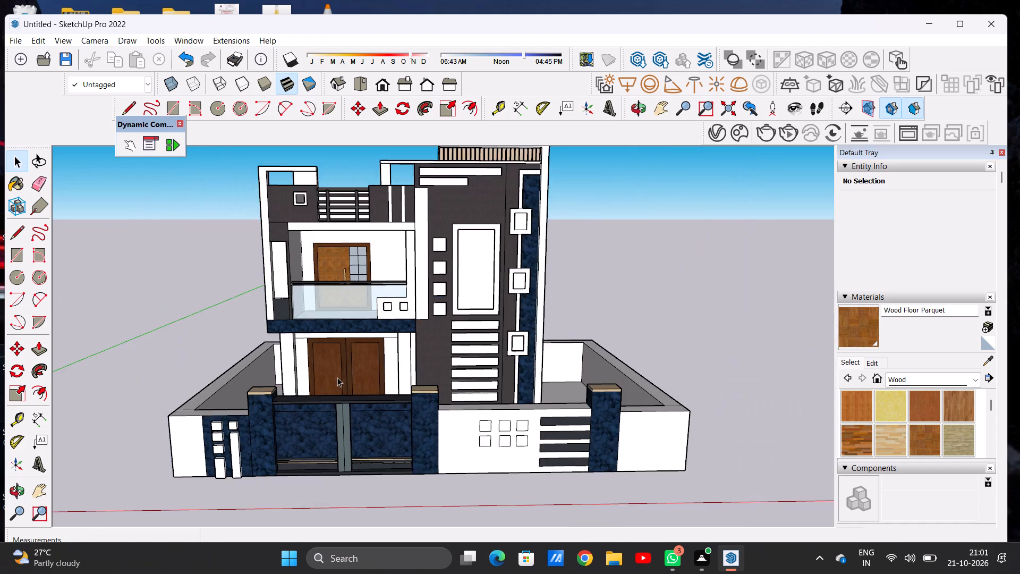
pyautogui.scroll(-4, 337, 377)
pyautogui.scroll(15, 353, 324)
pyautogui.moveTo(349, 278); pyautogui.dragTo(263, 239, button='middle')
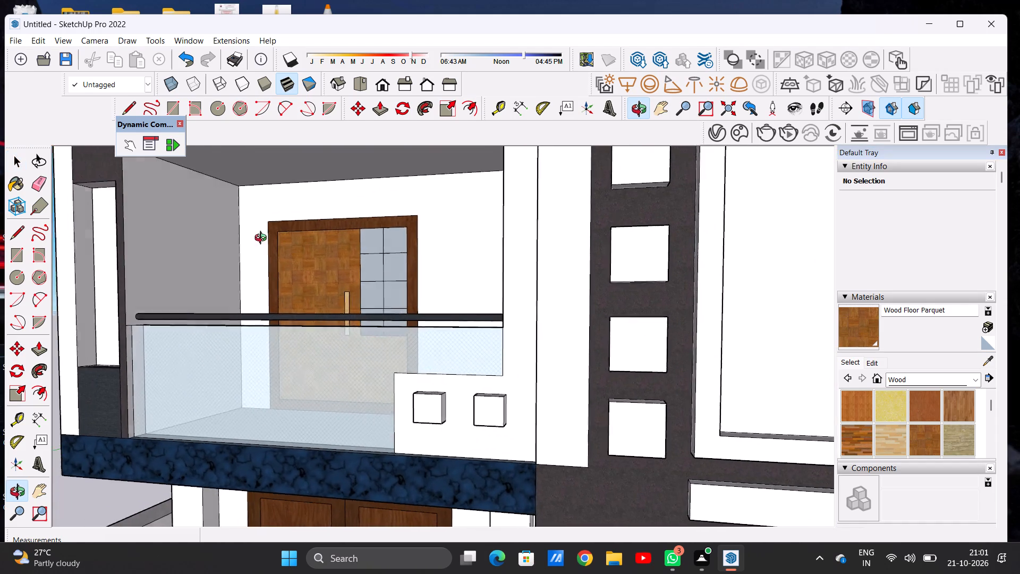
pyautogui.moveTo(263, 239); pyautogui.dragTo(362, 272, button='middle')
pyautogui.scroll(1, 362, 272)
pyautogui.scroll(-17, 281, 261)
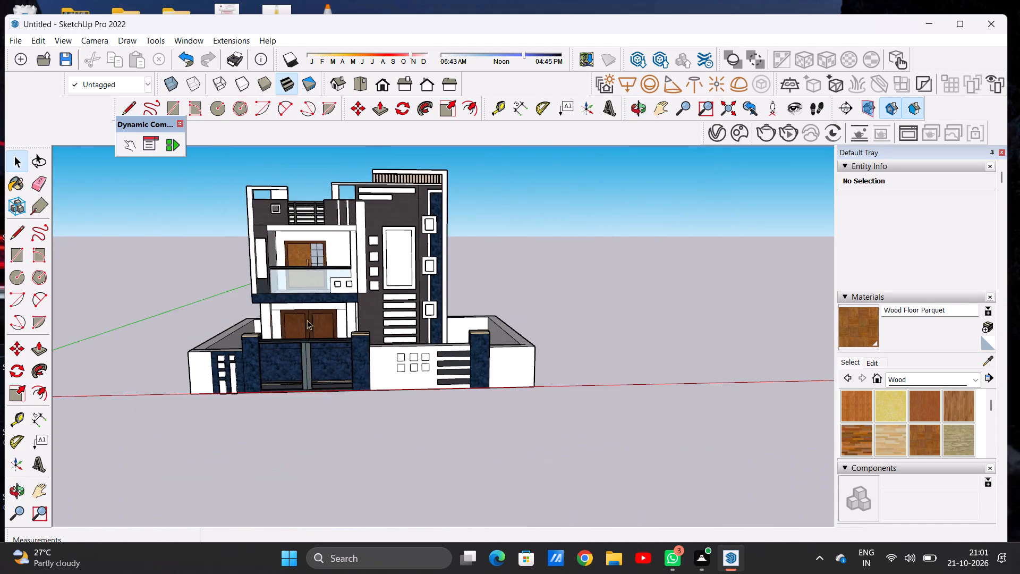
pyautogui.scroll(7, 307, 324)
pyautogui.moveTo(243, 339); pyautogui.dragTo(229, 389, button='middle')
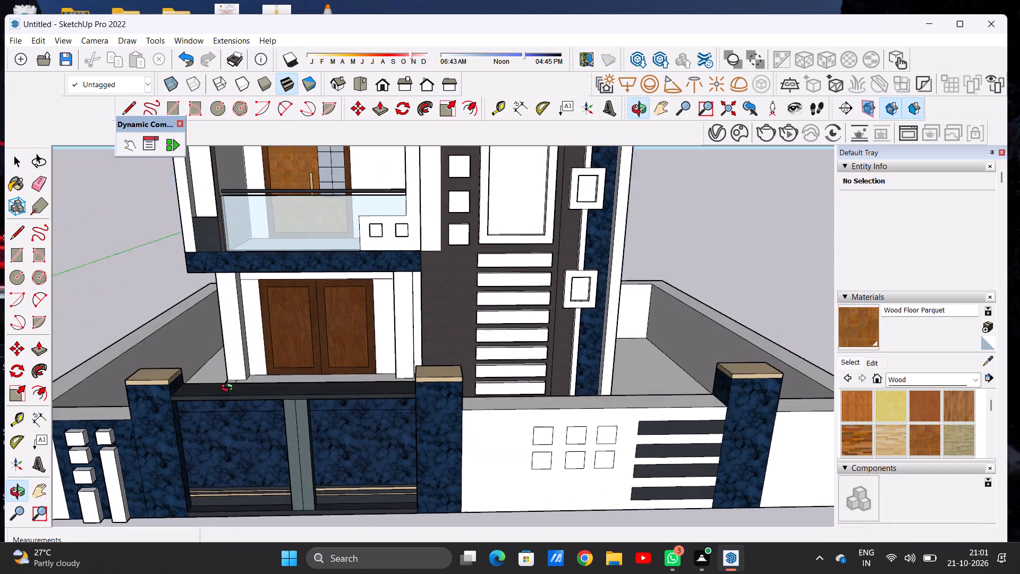
pyautogui.moveTo(229, 389); pyautogui.dragTo(216, 422, button='middle')
pyautogui.scroll(5, 295, 331)
pyautogui.scroll(-11, 310, 348)
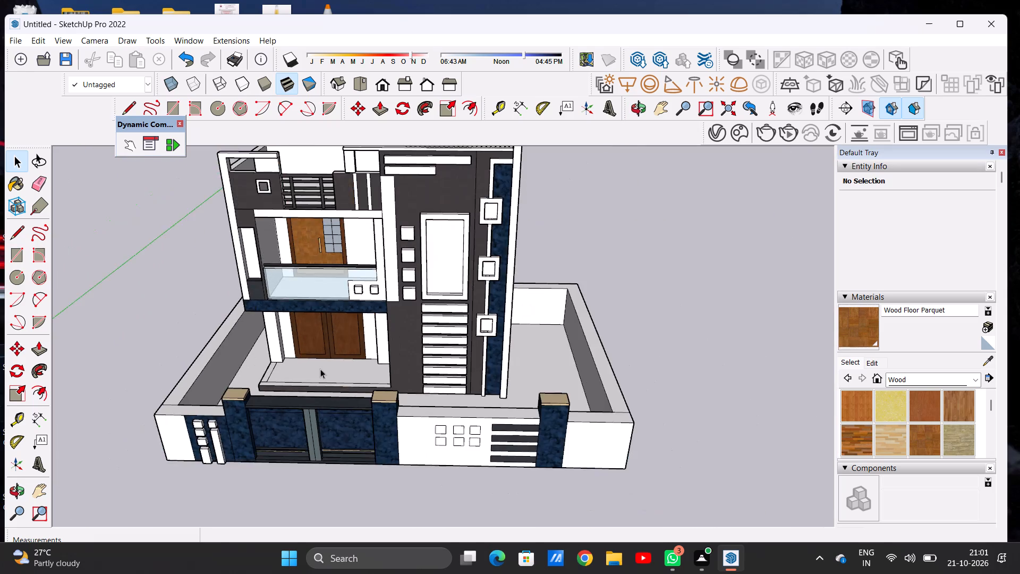
pyautogui.moveTo(345, 392); pyautogui.dragTo(344, 314, button='middle')
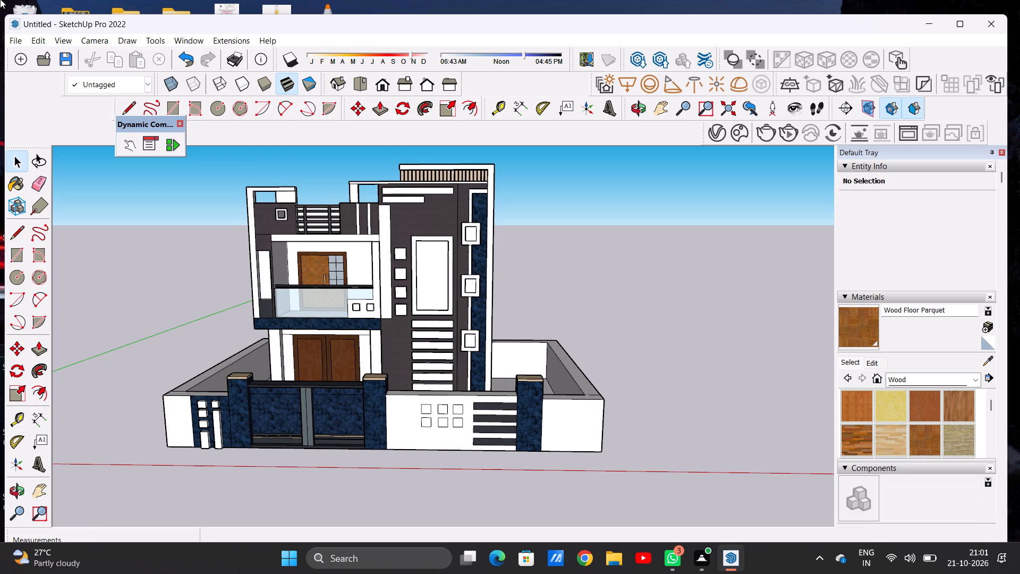
pyautogui.scroll(1, 0, 0)
pyautogui.scroll(-18, 431, 273)
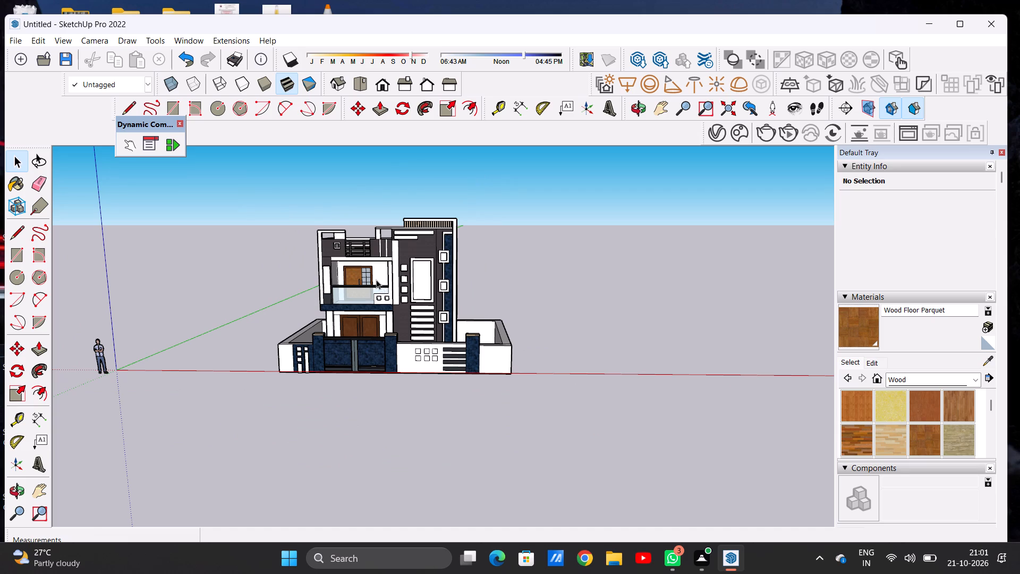
pyautogui.scroll(-6, 376, 280)
pyautogui.scroll(1, 390, 336)
pyautogui.scroll(-1, 390, 336)
pyautogui.scroll(6, 390, 336)
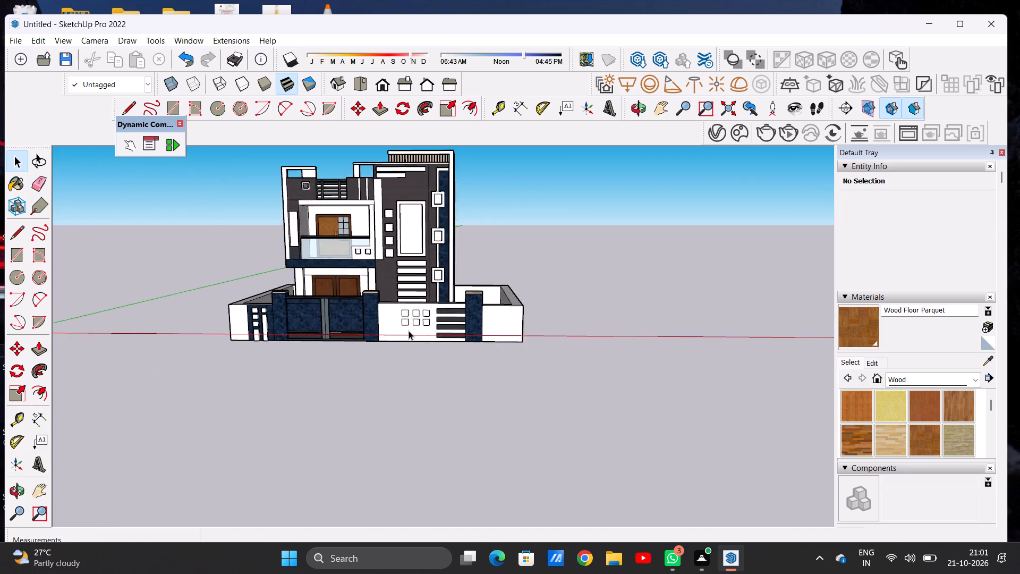
# Push/Pull the front face of the boundary wall pillar beside the dark horizontal strips outward by about 5 inches.
pyautogui.scroll(5, 409, 331)
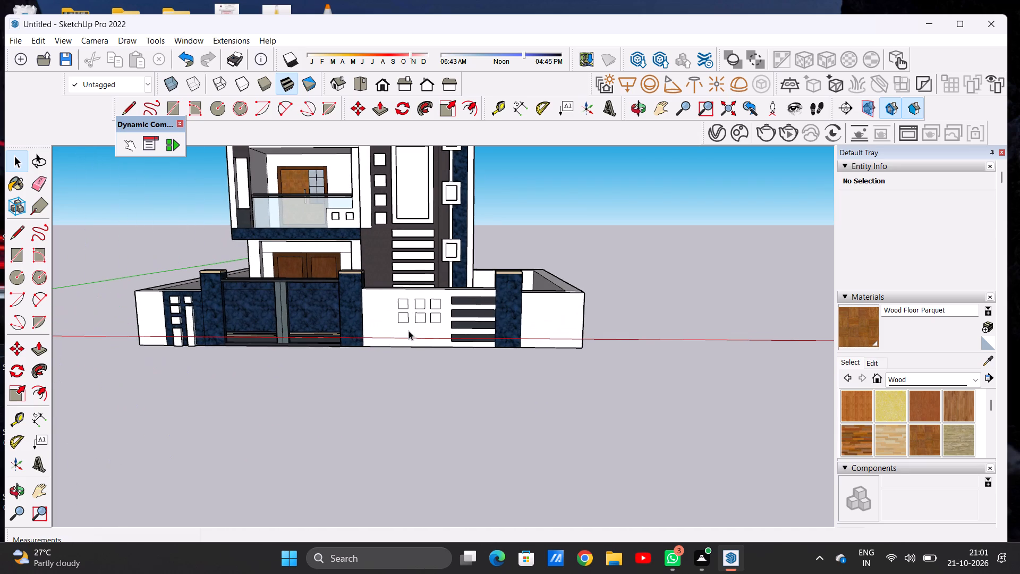
pyautogui.scroll(-4, 408, 331)
pyautogui.scroll(11, 436, 322)
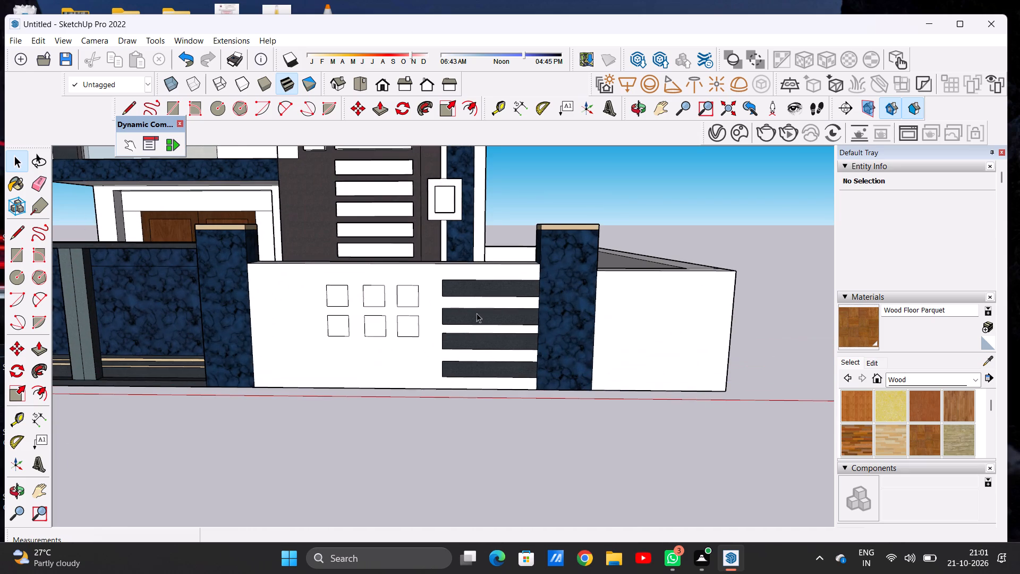
pyautogui.moveTo(455, 319); pyautogui.dragTo(593, 342, button='middle')
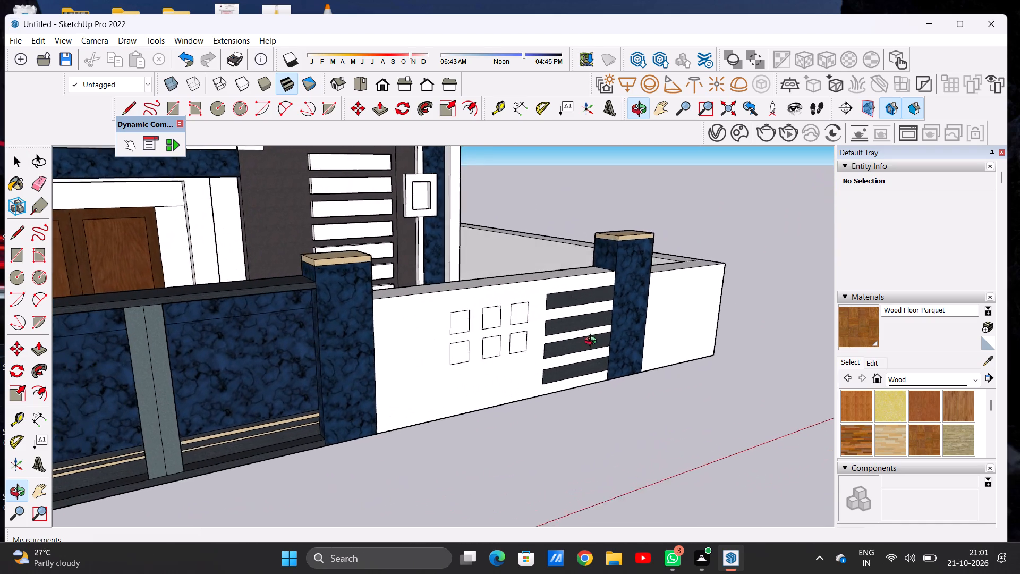
pyautogui.moveTo(593, 342); pyautogui.dragTo(606, 341, button='middle')
pyautogui.scroll(-3, 1019, 573)
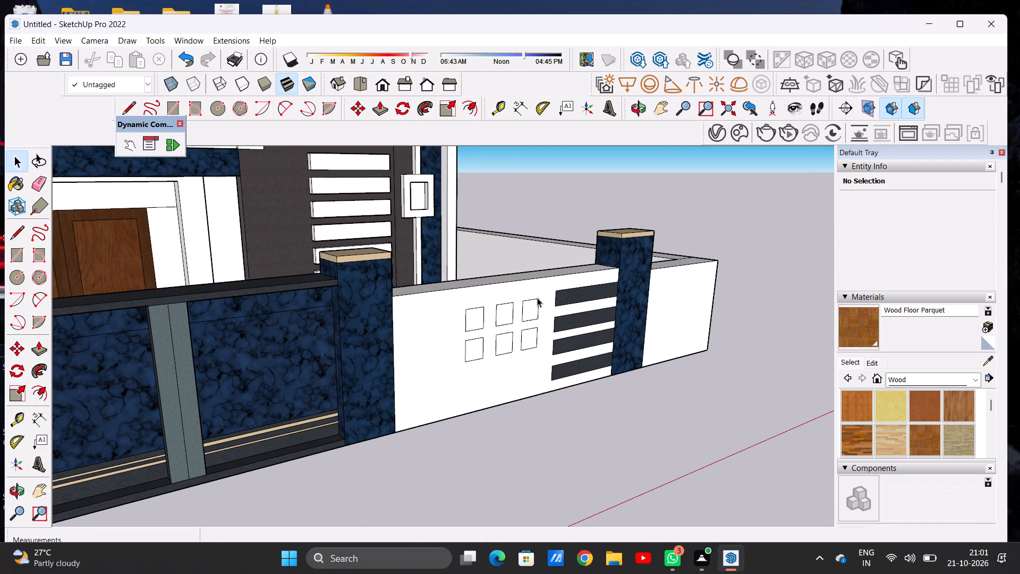
pyautogui.scroll(-3, 540, 297)
pyautogui.scroll(6, 566, 286)
pyautogui.scroll(-1, 564, 285)
pyautogui.scroll(3, 564, 285)
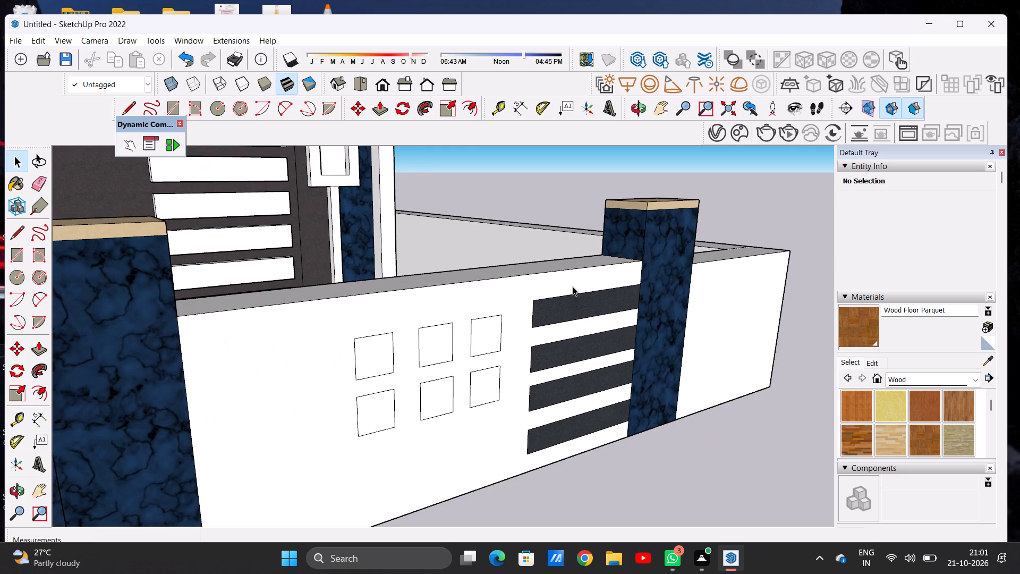
pyautogui.scroll(-6, 573, 286)
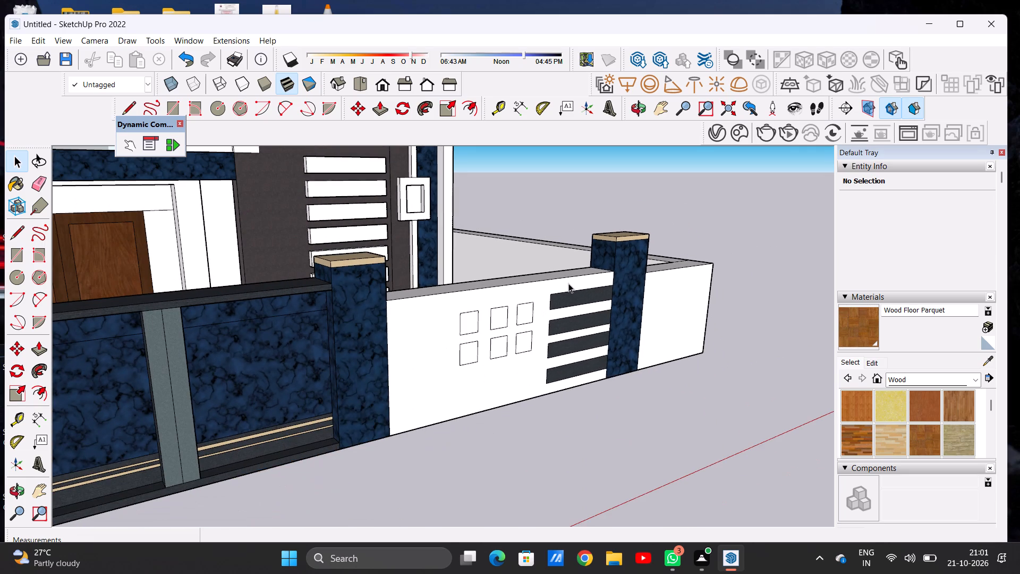
pyautogui.scroll(6, 622, 274)
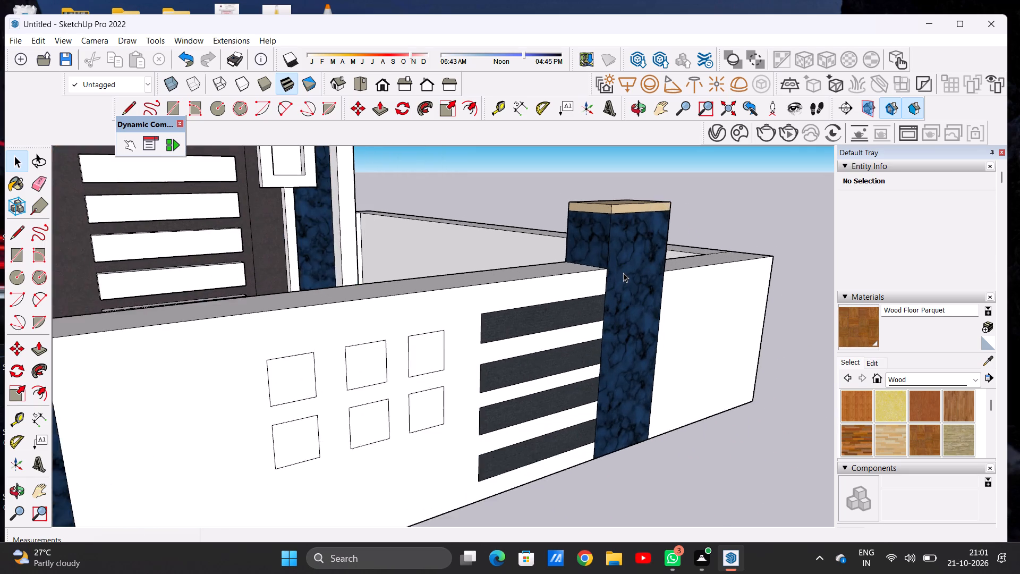
pyautogui.scroll(3, 623, 273)
pyautogui.press('p')
pyautogui.click(627, 264)
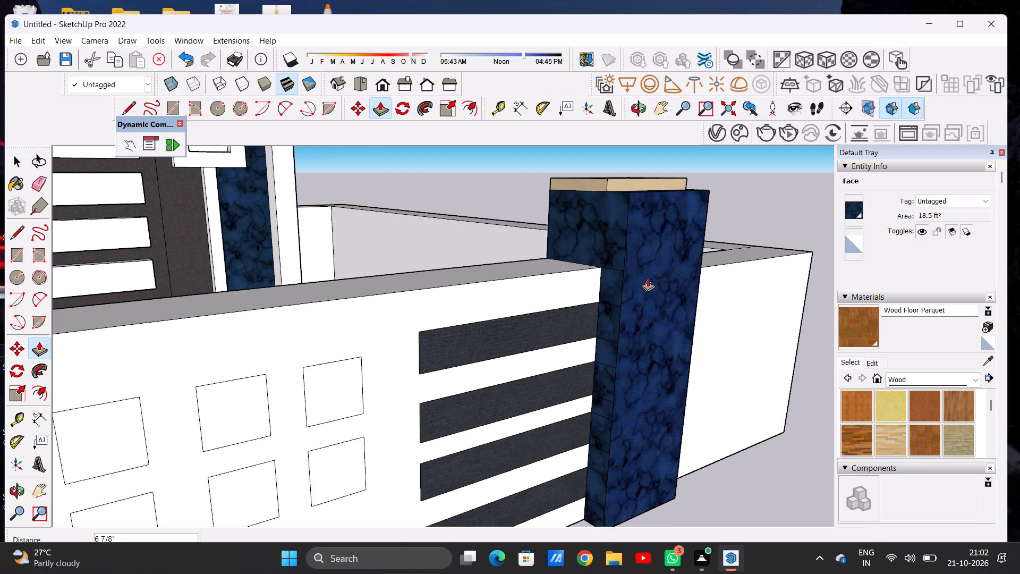
pyautogui.click(642, 273)
pyautogui.press('space')
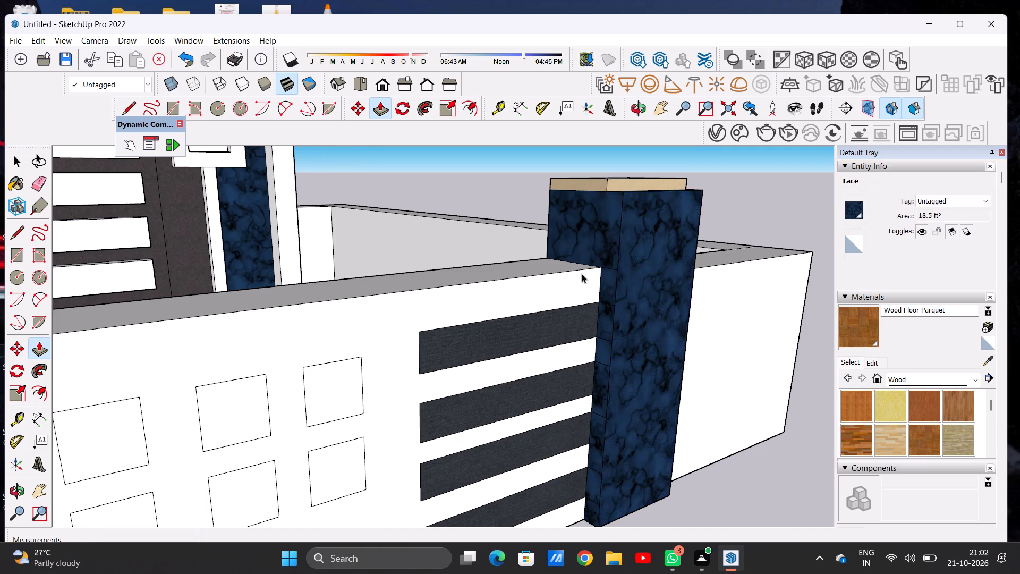
# Push/Pull the front face of that pillar's beige cap 5 inches outward, flush with the pillar's front face.
pyautogui.scroll(-7, 564, 323)
pyautogui.moveTo(606, 318); pyautogui.dragTo(560, 420, button='middle')
pyautogui.scroll(6, 586, 322)
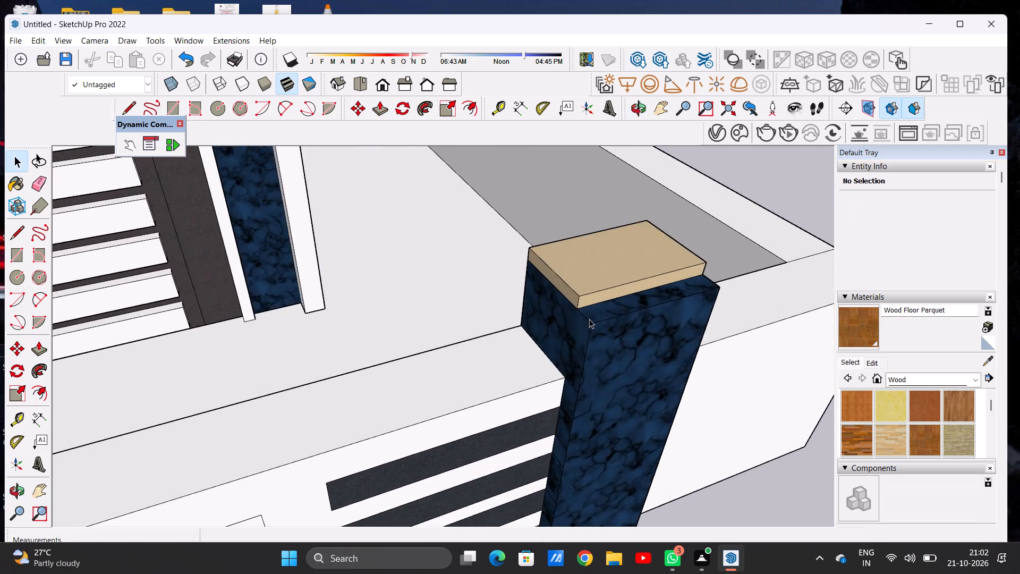
pyautogui.scroll(5, 589, 319)
pyautogui.moveTo(626, 356); pyautogui.dragTo(628, 307, button='middle')
pyautogui.scroll(7, 599, 273)
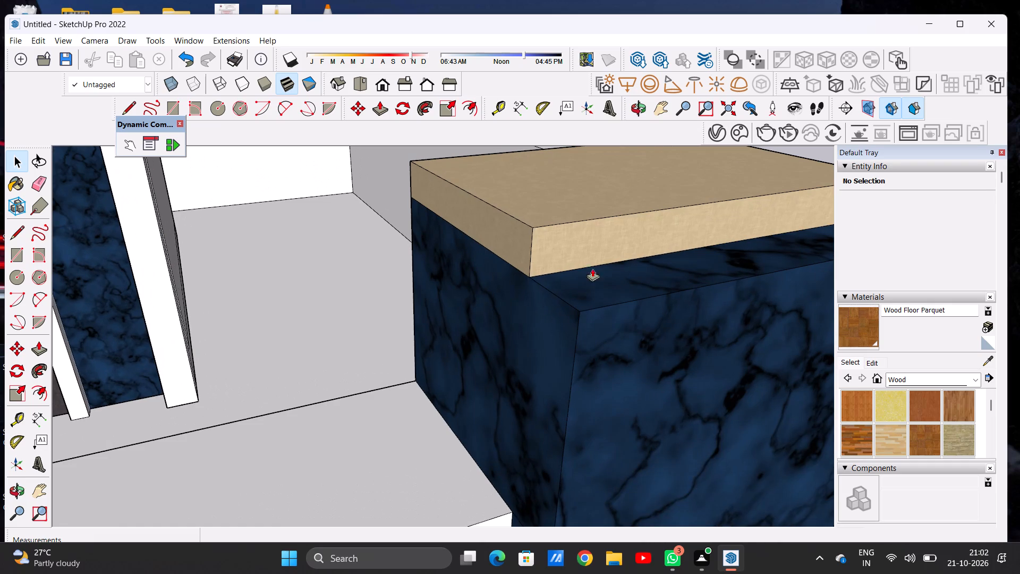
pyautogui.press('p')
pyautogui.click(554, 251)
pyautogui.click(583, 316)
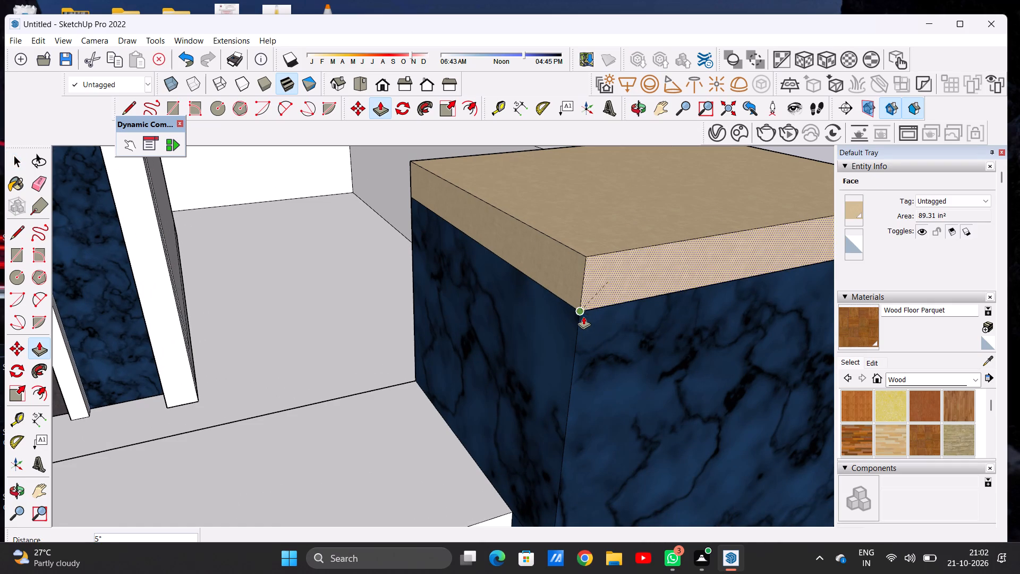
# Push/Pull the front faces of the upper two dark strips on the boundary wall outward 5 inches, flush with the pillar.
pyautogui.scroll(-16, 583, 250)
pyautogui.scroll(12, 552, 378)
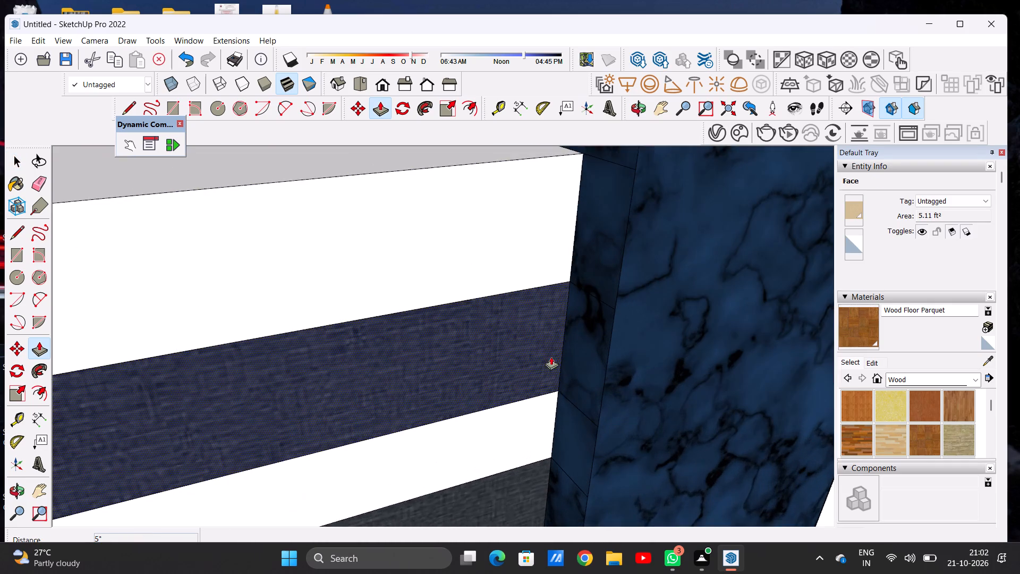
pyautogui.scroll(1, 551, 357)
pyautogui.click(557, 300)
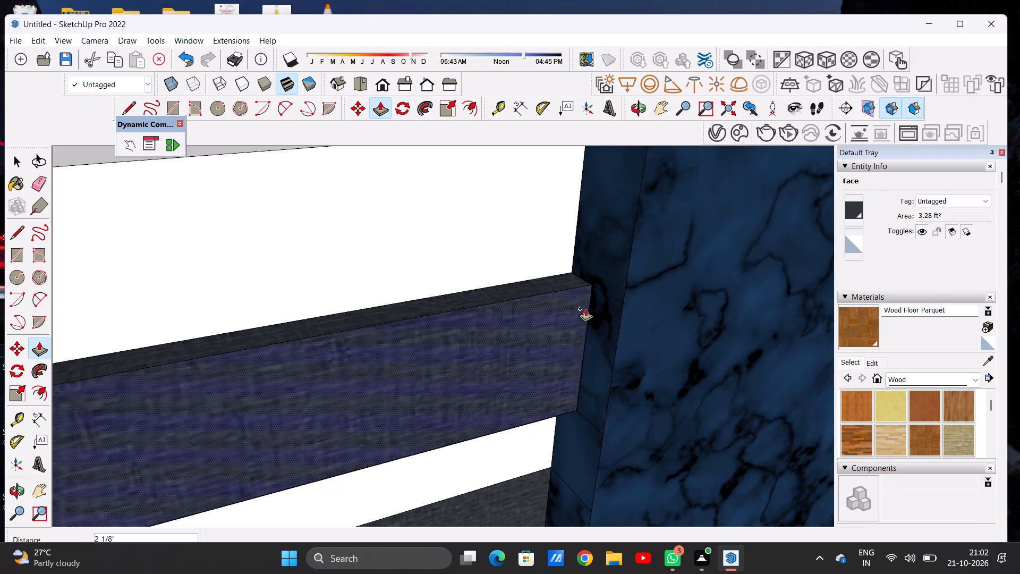
pyautogui.click(624, 298)
pyautogui.scroll(-10, 552, 275)
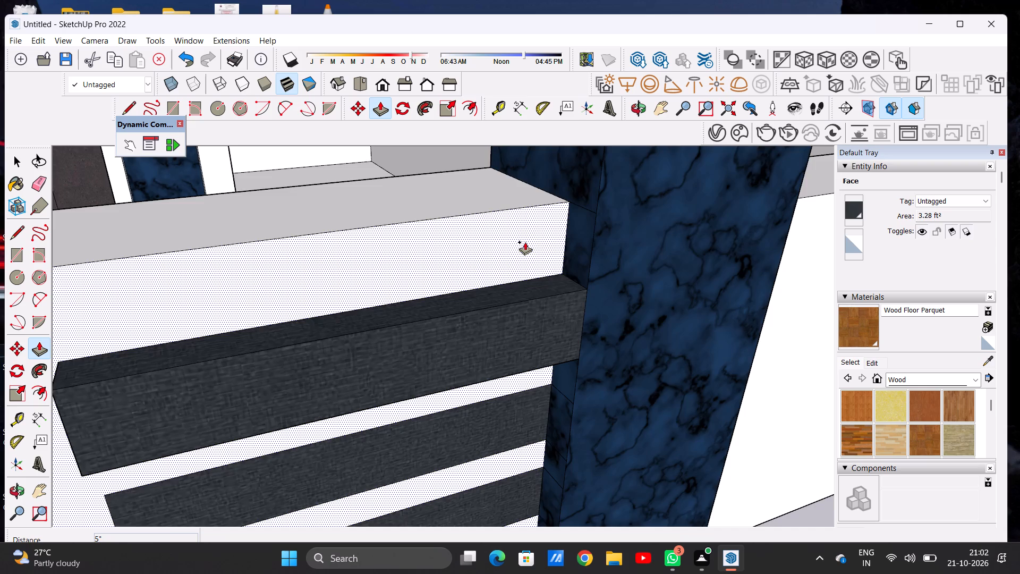
pyautogui.scroll(-3, 525, 242)
pyautogui.scroll(14, 534, 317)
pyautogui.click(528, 352)
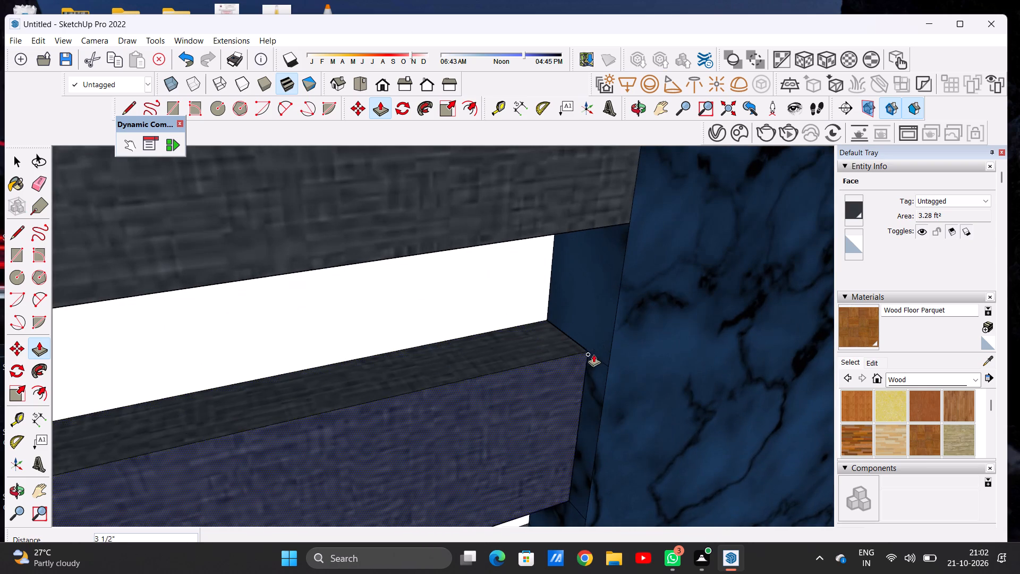
pyautogui.click(610, 367)
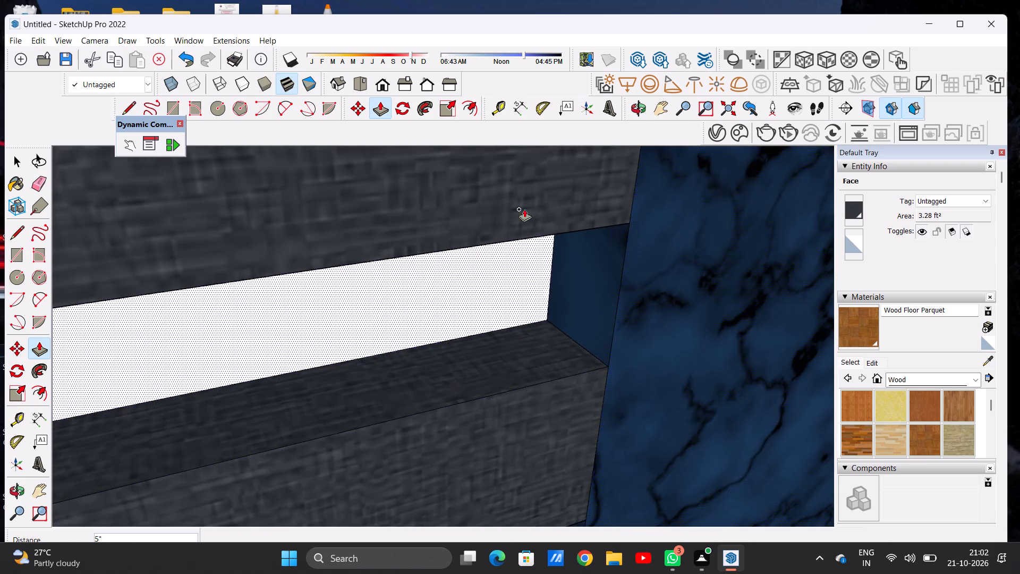
# Push/Pull the front faces of the lower two dark strips on the boundary wall outward 5 inches, flush with the pillar.
pyautogui.scroll(-20, 520, 180)
pyautogui.scroll(1, 515, 248)
pyautogui.scroll(-1, 515, 248)
pyautogui.scroll(12, 515, 249)
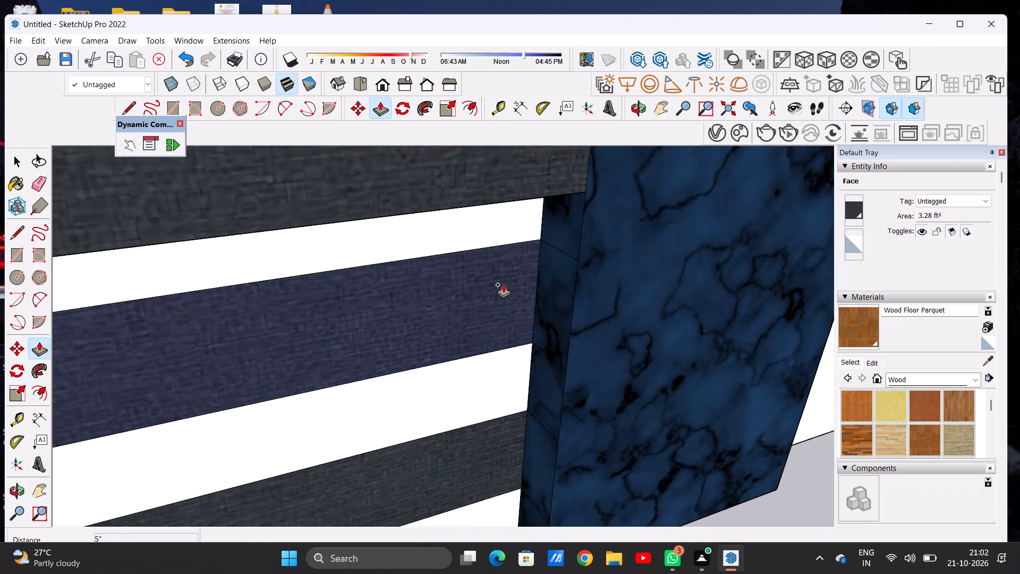
pyautogui.click(503, 284)
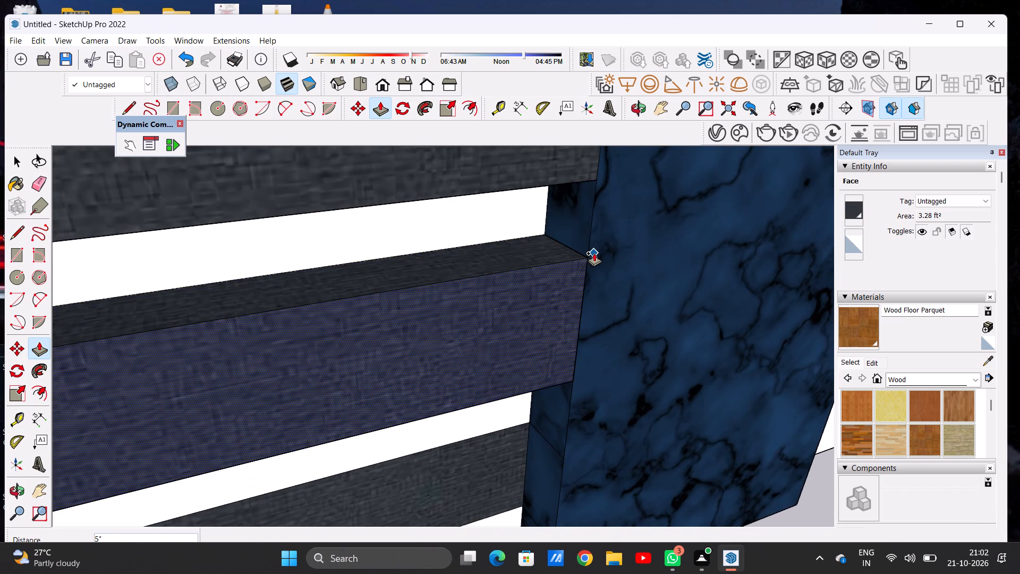
pyautogui.click(594, 253)
pyautogui.scroll(-9, 530, 237)
pyautogui.scroll(7, 512, 329)
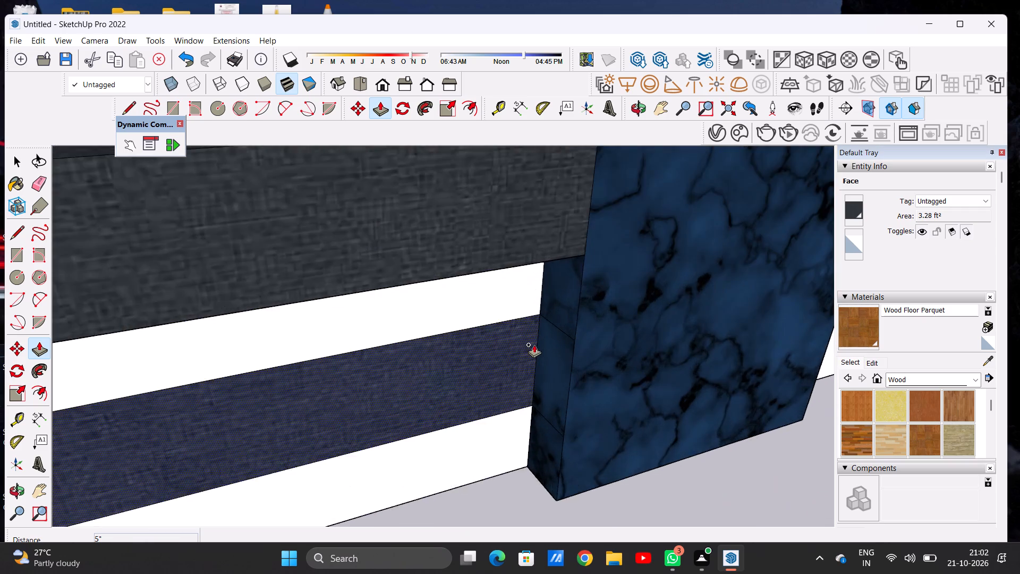
pyautogui.scroll(6, 534, 344)
pyautogui.click(528, 344)
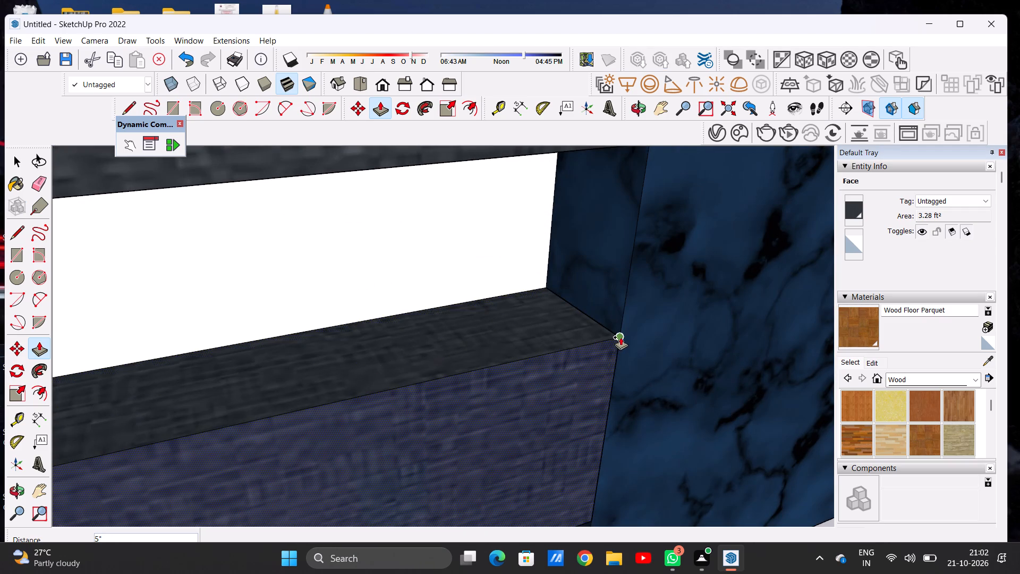
pyautogui.click(622, 337)
pyautogui.press('space')
# Examine the boundary wall's dark strips, pillar and square outlines against the front of the house.
pyautogui.scroll(-5, 523, 316)
pyautogui.scroll(-6, 470, 333)
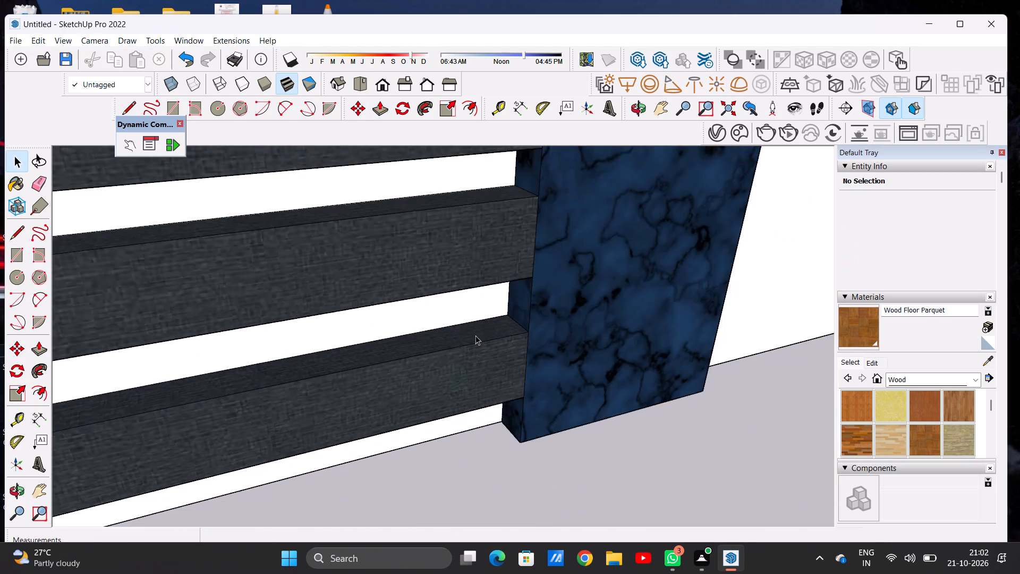
pyautogui.scroll(-5, 475, 335)
pyautogui.scroll(1, 473, 323)
pyautogui.scroll(-9, 473, 323)
pyautogui.moveTo(1019, 573); pyautogui.dragTo(983, 559, button='middle')
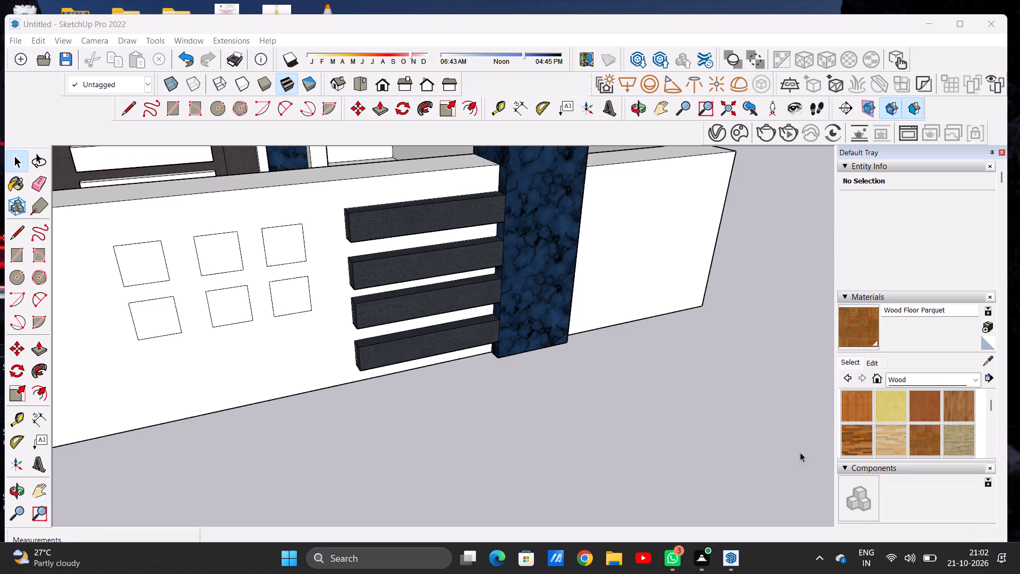
pyautogui.scroll(-16, 622, 417)
pyautogui.moveTo(566, 374); pyautogui.dragTo(429, 335, button='middle')
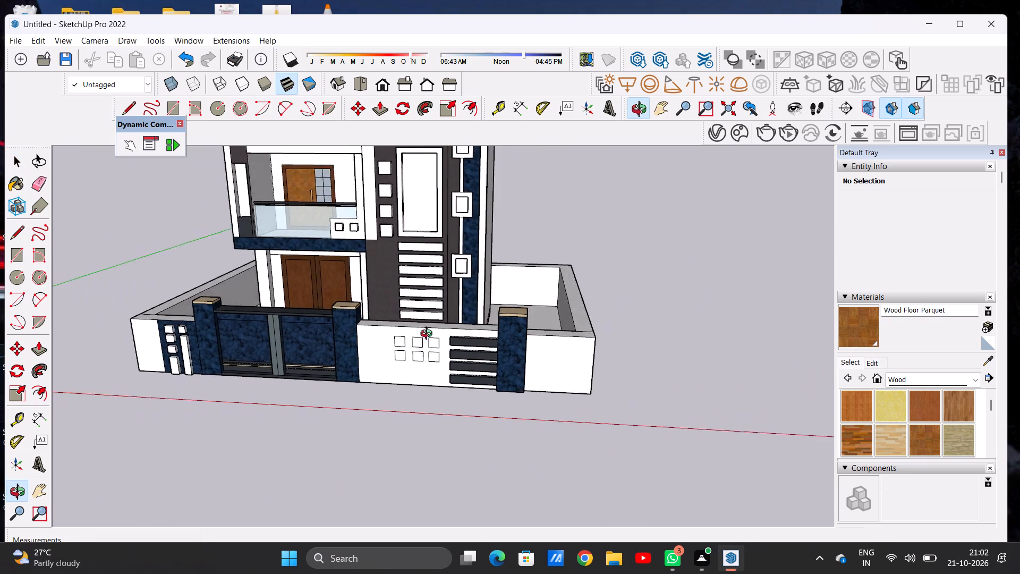
pyautogui.moveTo(429, 335); pyautogui.dragTo(378, 321, button='middle')
pyautogui.scroll(9, 433, 327)
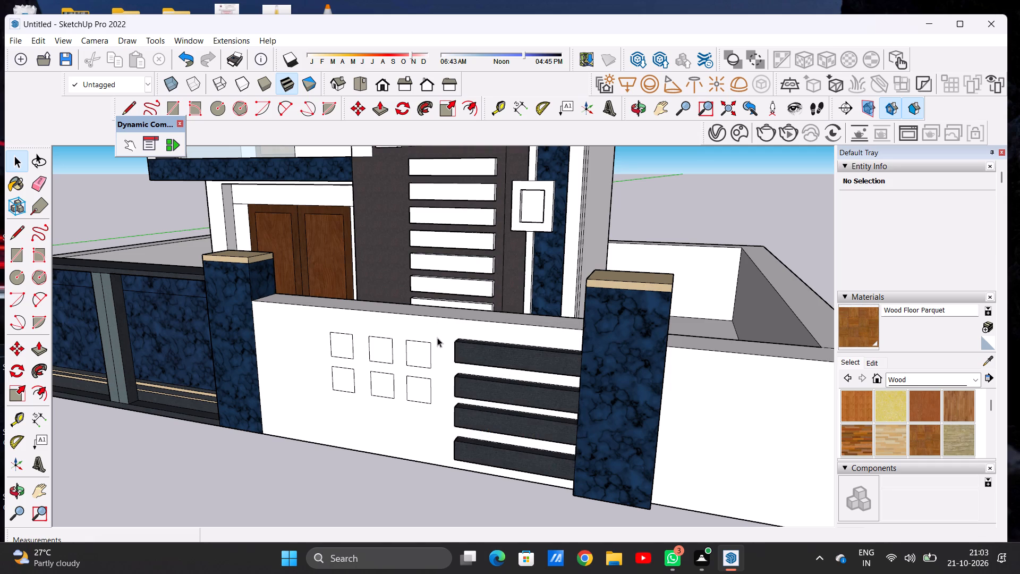
pyautogui.scroll(-4, 412, 356)
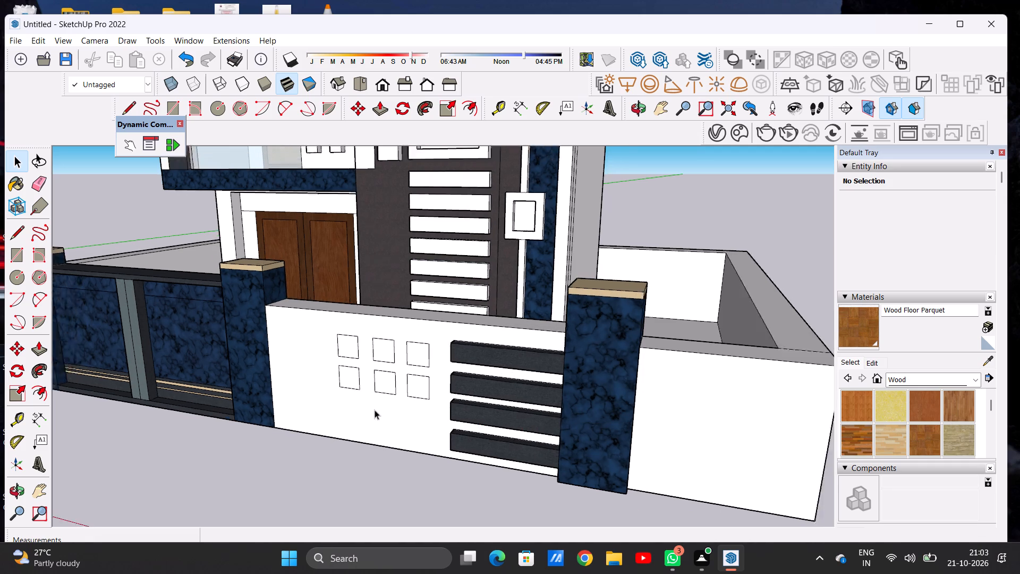
pyautogui.scroll(-3, 375, 410)
pyautogui.scroll(4, 419, 381)
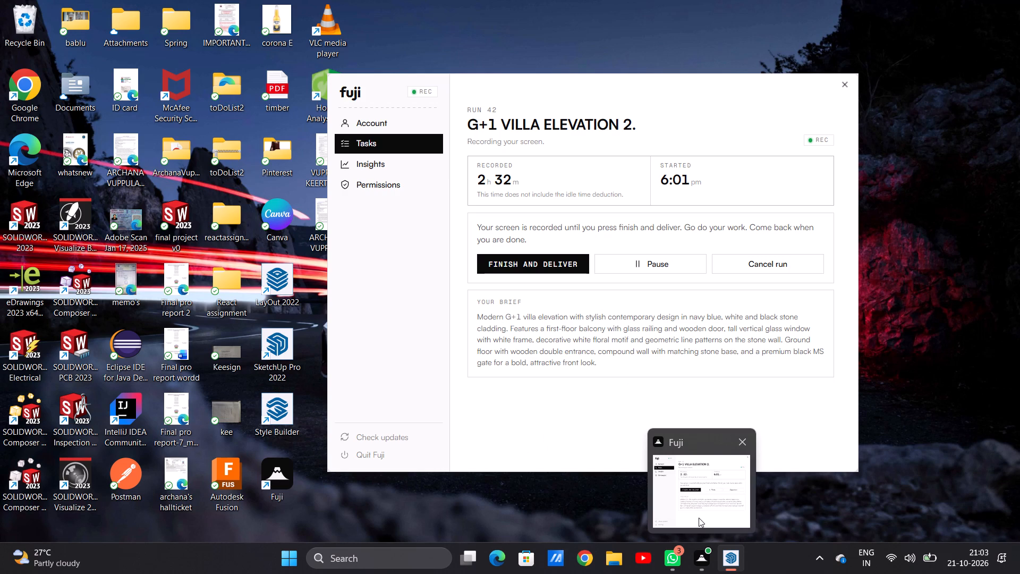
pyautogui.click(717, 503)
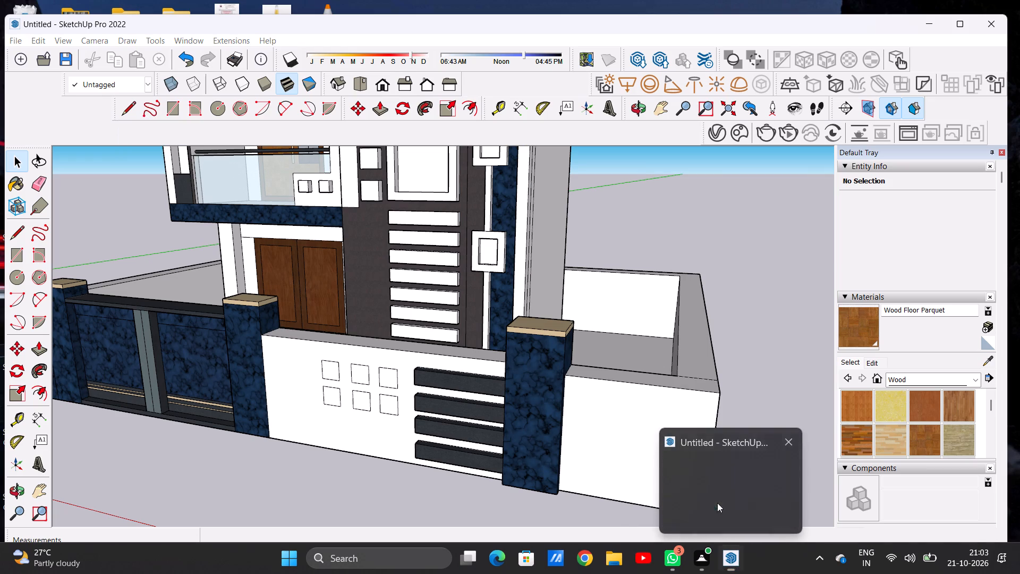
# Push/Pull the two square outlines nearest the dark strips on the boundary wall outward by about 3 7/16 inches.
pyautogui.scroll(2, 446, 392)
pyautogui.scroll(-5, 445, 391)
pyautogui.moveTo(438, 390); pyautogui.dragTo(408, 390, button='middle')
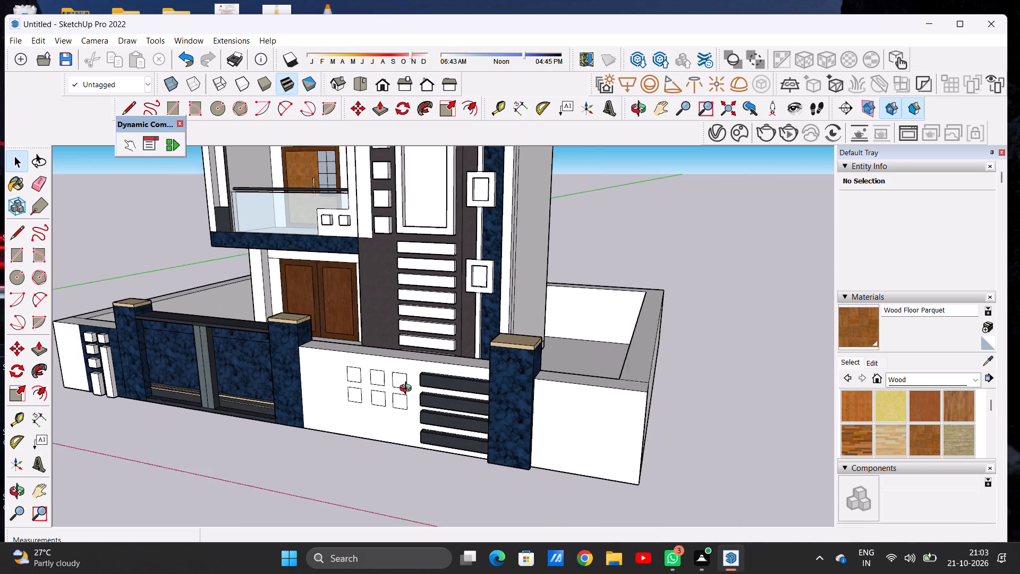
pyautogui.moveTo(408, 390); pyautogui.dragTo(371, 382, button='middle')
pyautogui.scroll(7, 354, 370)
pyautogui.press('p')
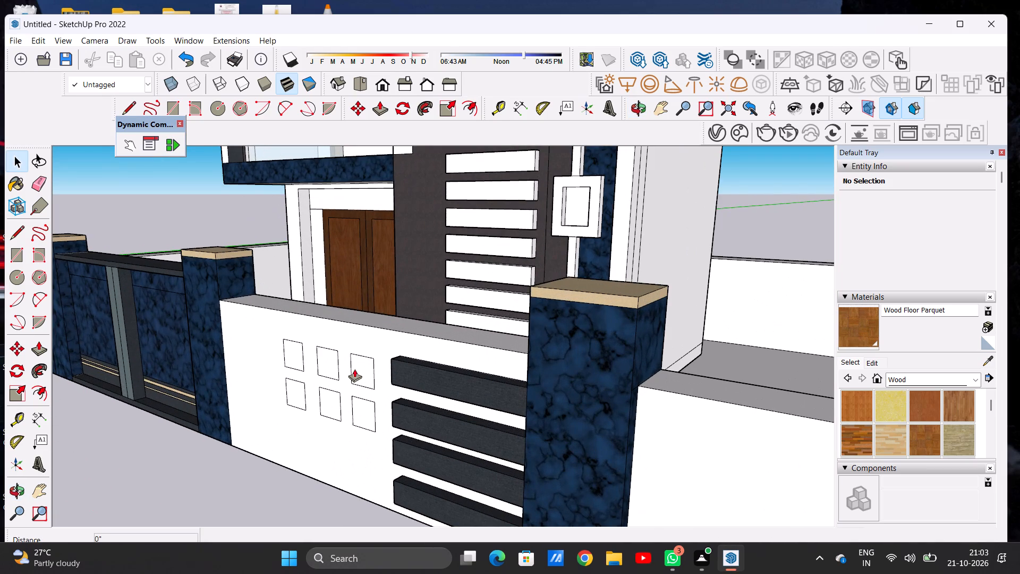
pyautogui.scroll(4, 359, 364)
pyautogui.click(360, 364)
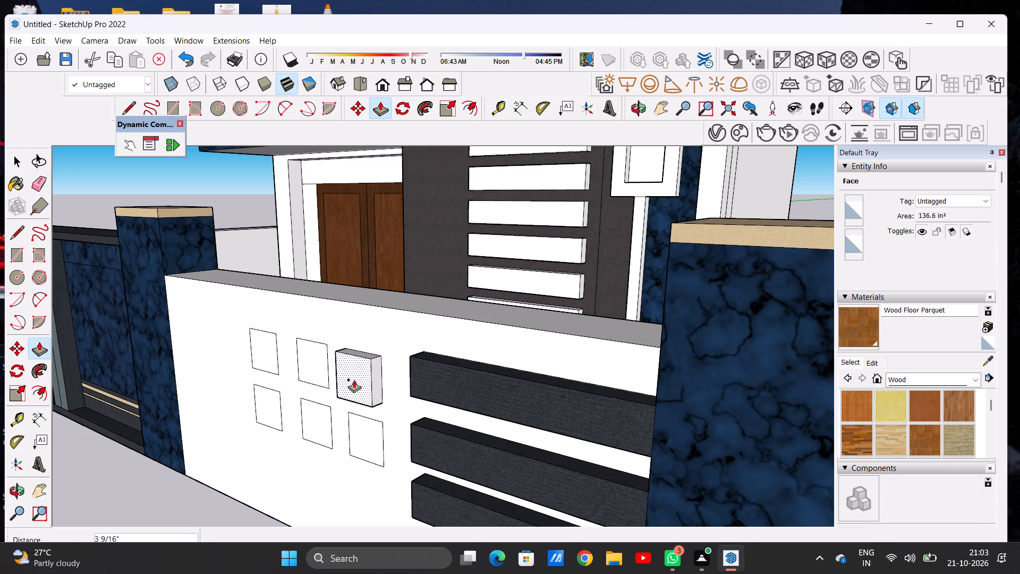
pyautogui.click(354, 379)
pyautogui.click(365, 424)
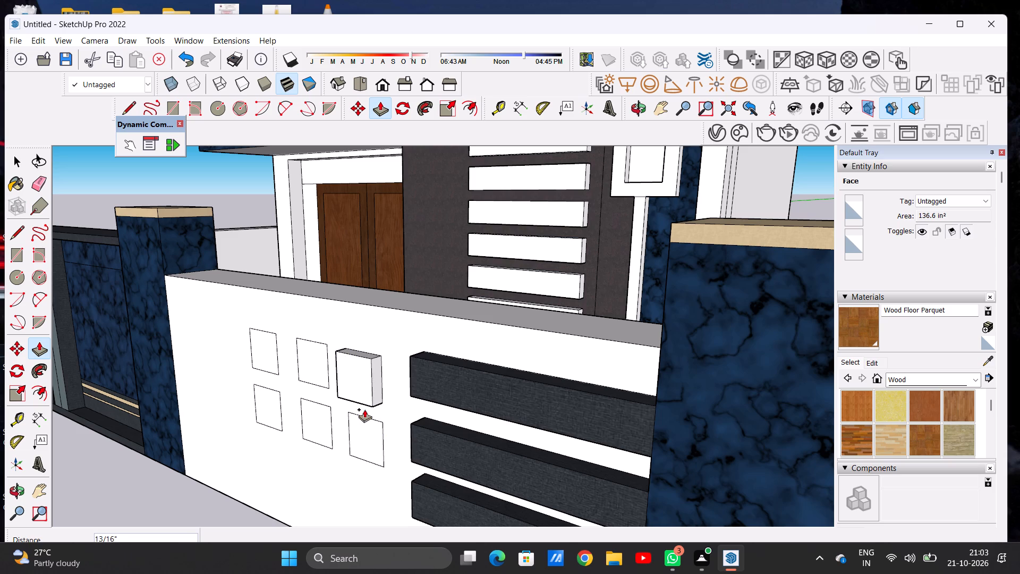
pyautogui.click(366, 408)
# Push/Pull the remaining four squares on the boundary wall outward by about 3 7/16 inches, flush with the first pair.
pyautogui.click(319, 370)
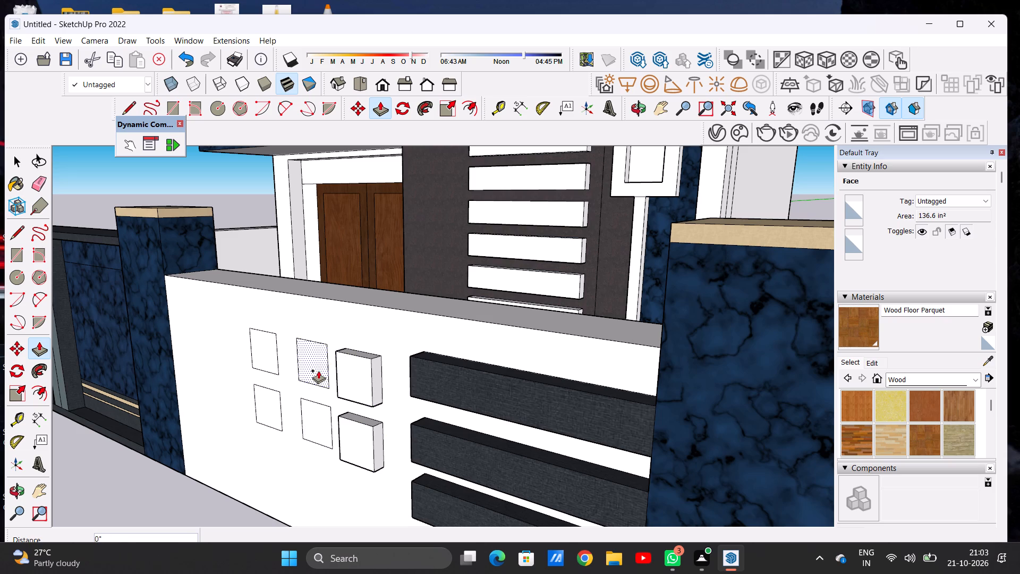
pyautogui.click(336, 352)
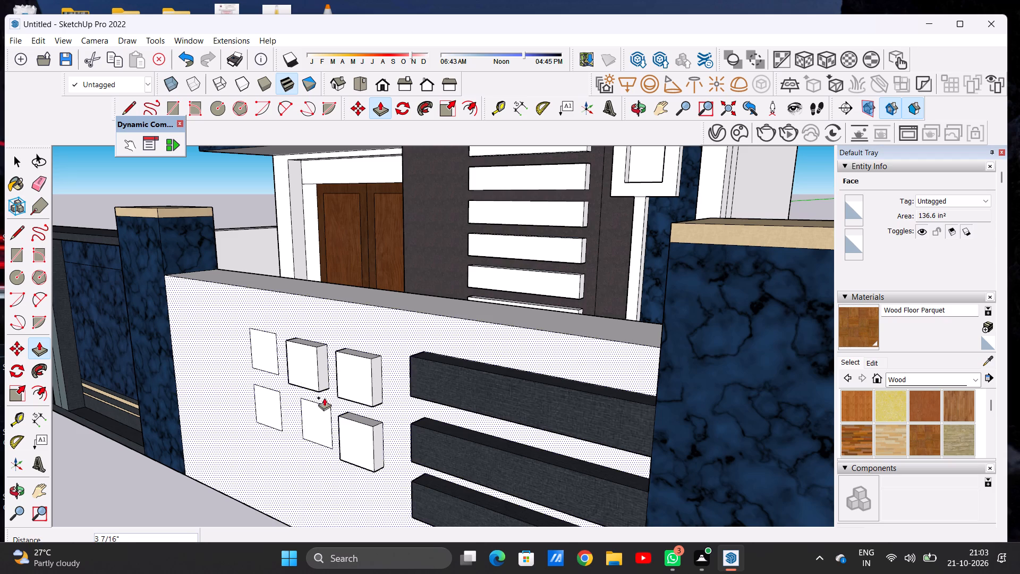
pyautogui.click(322, 411)
pyautogui.click(341, 422)
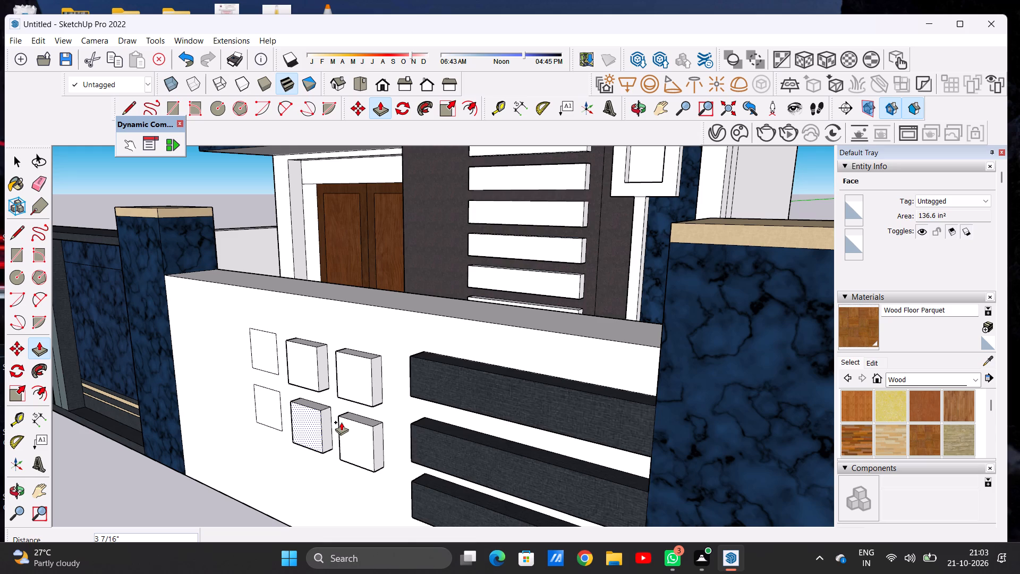
pyautogui.scroll(5, 262, 356)
pyautogui.click(272, 350)
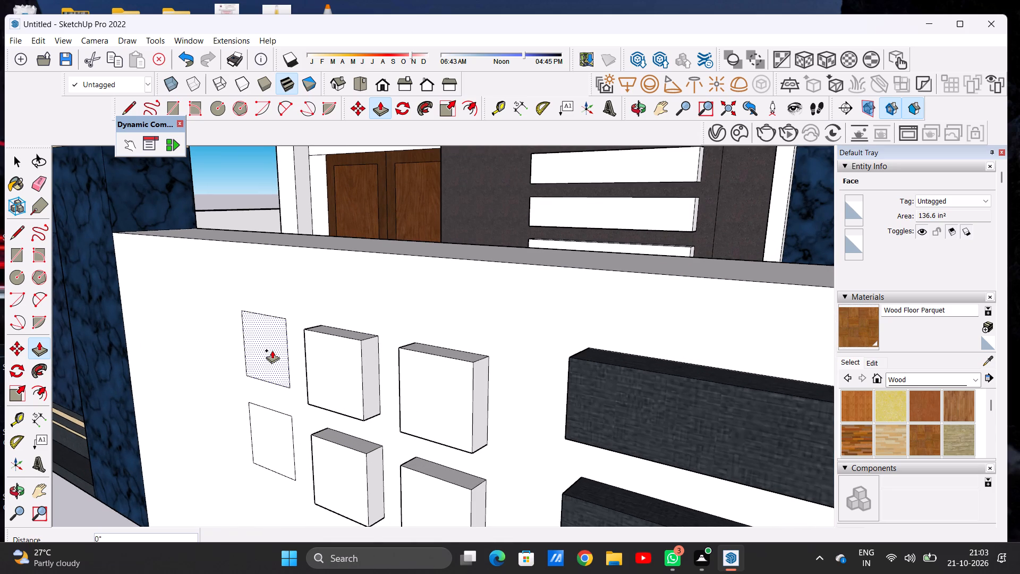
pyautogui.click(309, 333)
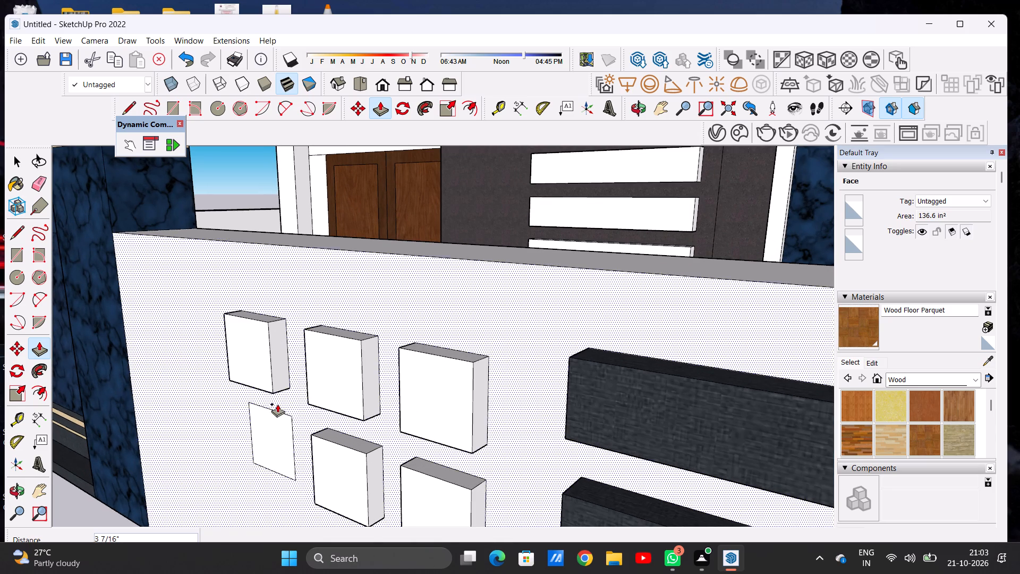
pyautogui.click(280, 418)
pyautogui.click(322, 442)
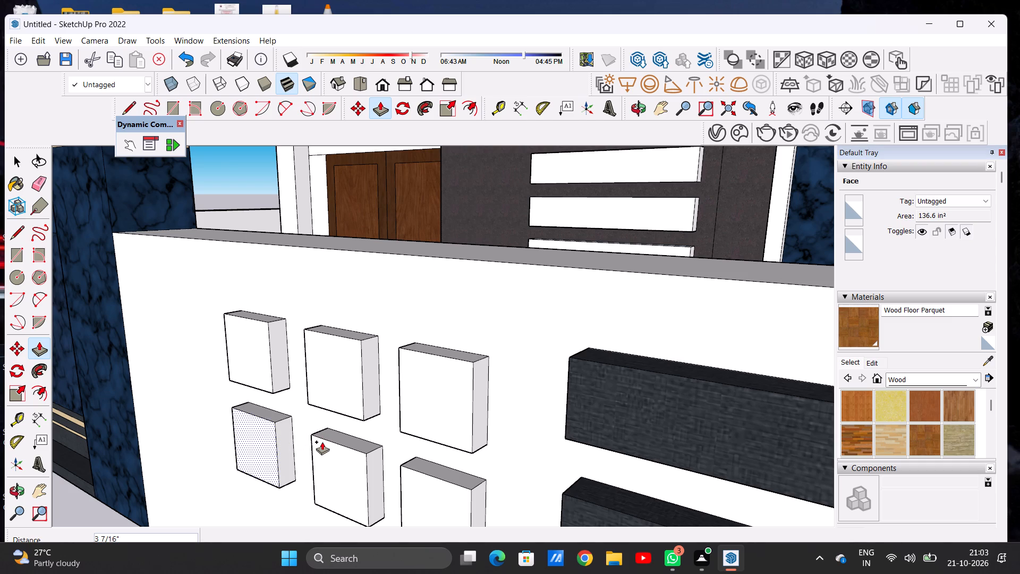
pyautogui.press('space')
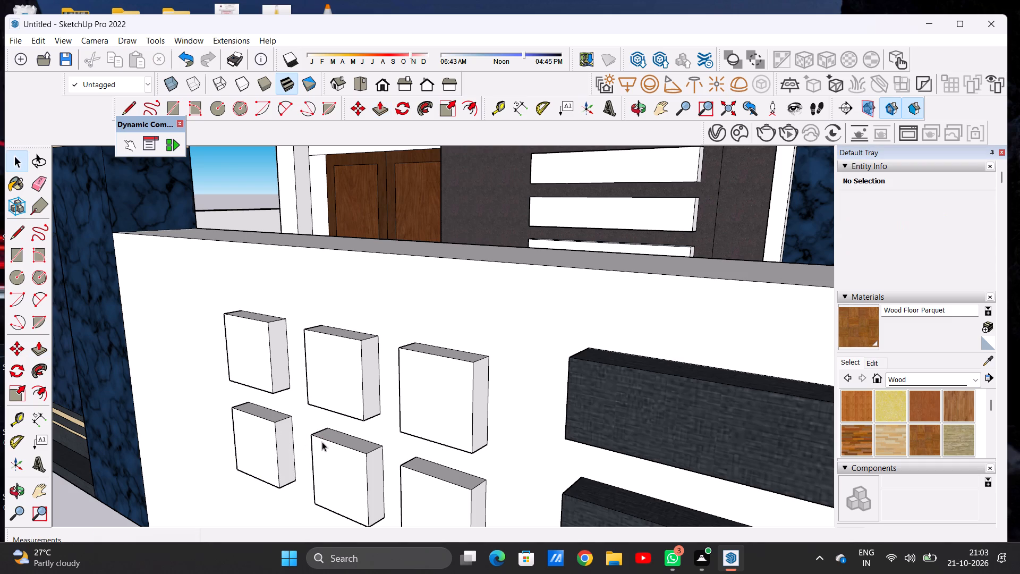
# Examine the whole front and the white blocks on the blue marble wall section beside the gate.
pyautogui.scroll(-20, 337, 437)
pyautogui.scroll(-6, 337, 437)
pyautogui.moveTo(387, 402); pyautogui.dragTo(418, 402, button='middle')
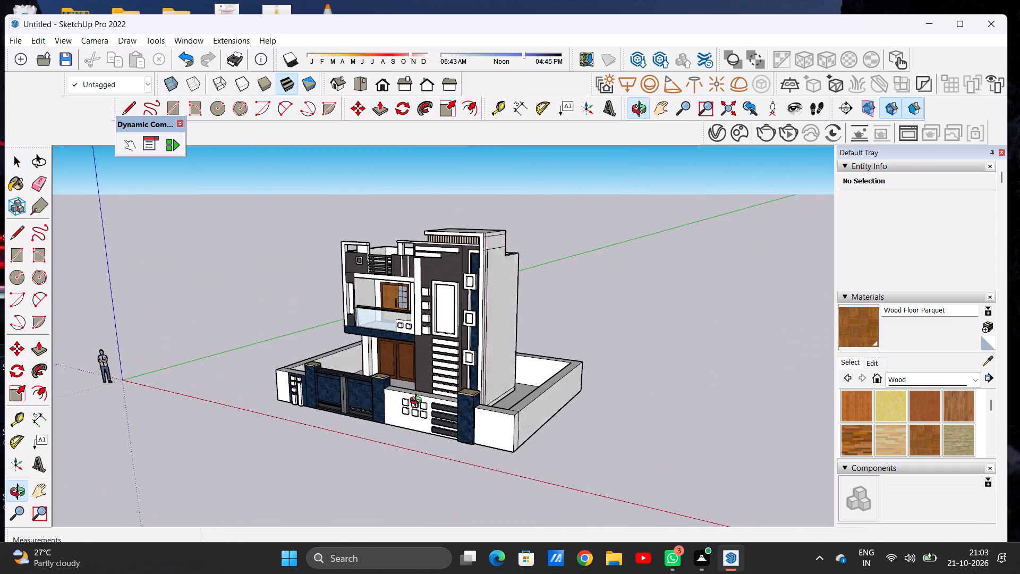
pyautogui.moveTo(418, 402); pyautogui.dragTo(551, 402, button='middle')
pyautogui.scroll(2, 420, 421)
pyautogui.scroll(-1, 396, 417)
pyautogui.scroll(4, 381, 417)
pyautogui.scroll(3, 258, 413)
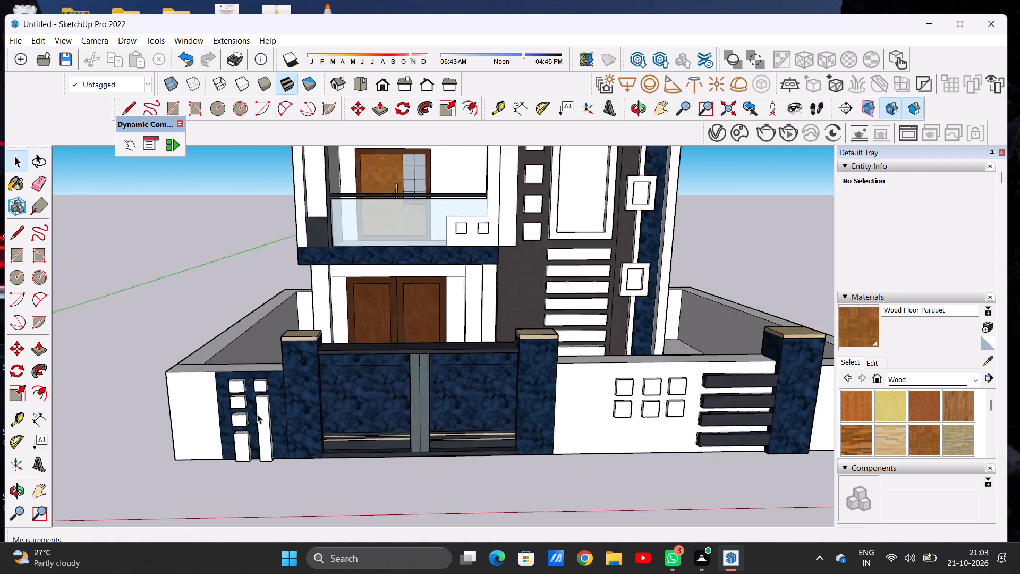
pyautogui.scroll(13, 257, 414)
pyautogui.moveTo(269, 402); pyautogui.dragTo(306, 413, button='middle')
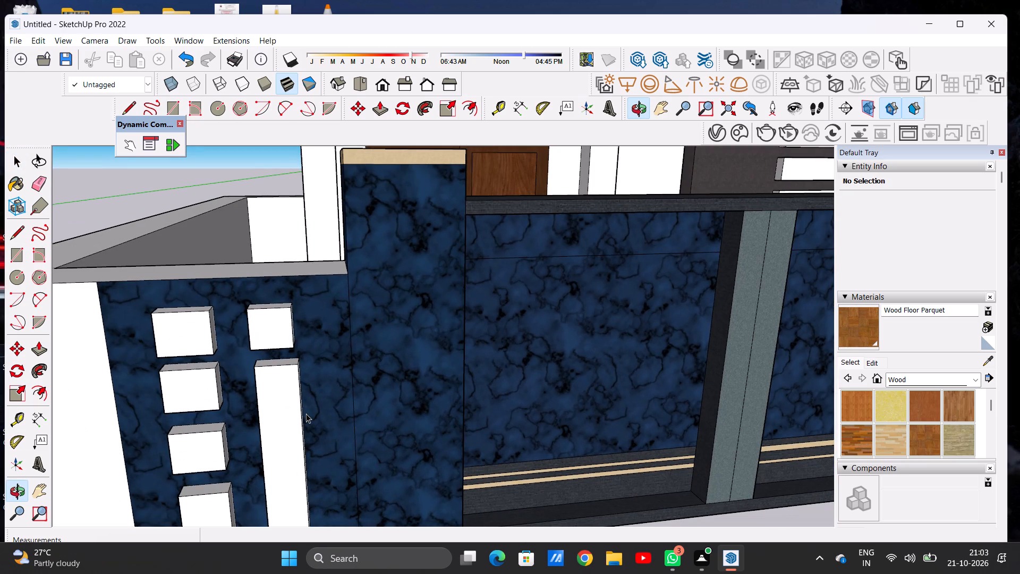
pyautogui.scroll(-15, 306, 413)
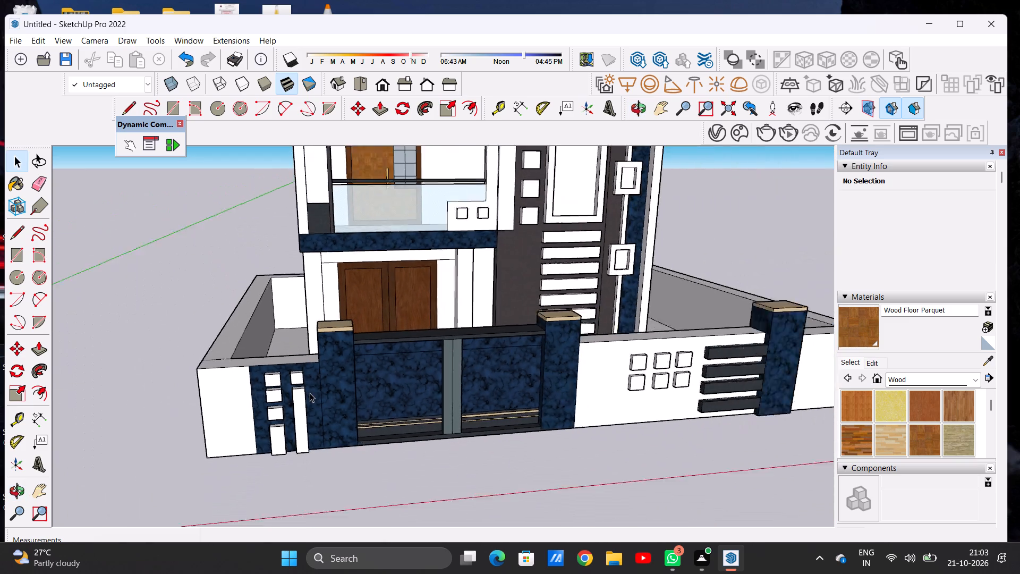
# Examine the house and its boundary wall from the front, the side and slightly above.
pyautogui.scroll(-9, 310, 393)
pyautogui.scroll(7, 401, 394)
pyautogui.moveTo(436, 392); pyautogui.dragTo(359, 378, button='middle')
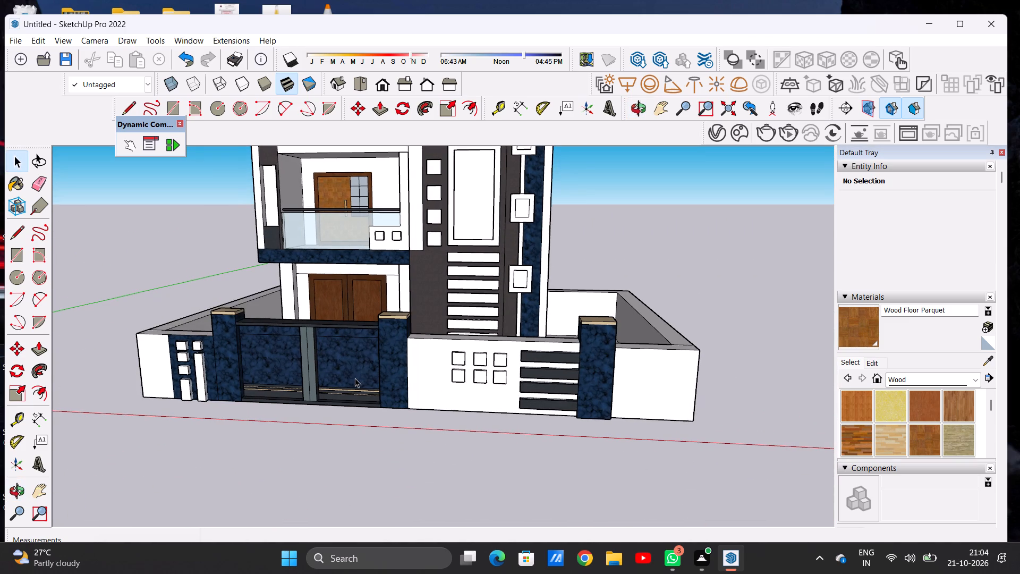
pyautogui.scroll(-10, 355, 378)
pyautogui.scroll(1, 419, 402)
pyautogui.scroll(-1, 419, 402)
pyautogui.scroll(9, 419, 402)
pyautogui.scroll(-1, 410, 378)
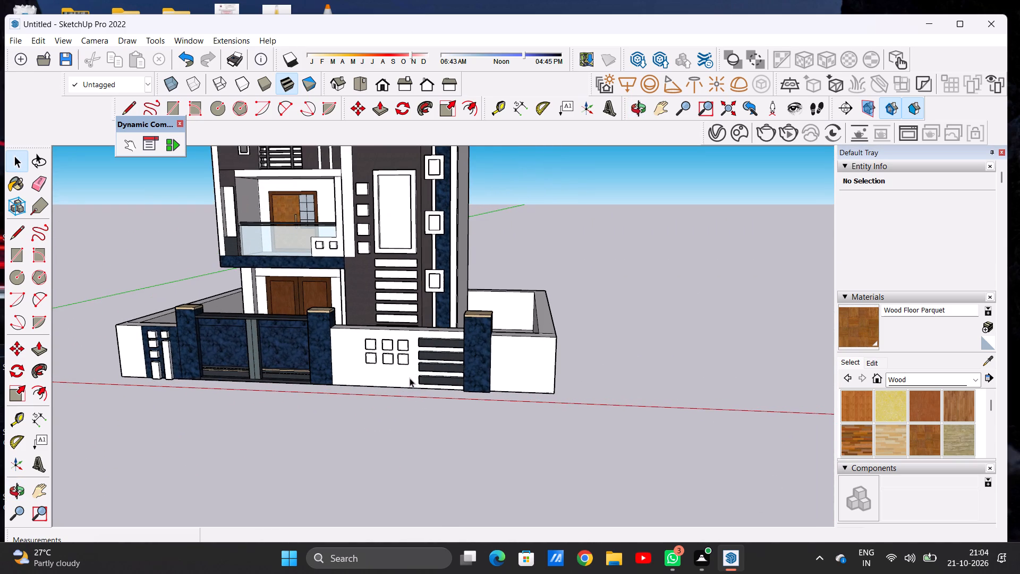
pyautogui.scroll(-4, 410, 378)
pyautogui.scroll(1, 412, 369)
pyautogui.moveTo(411, 369); pyautogui.dragTo(226, 369, button='middle')
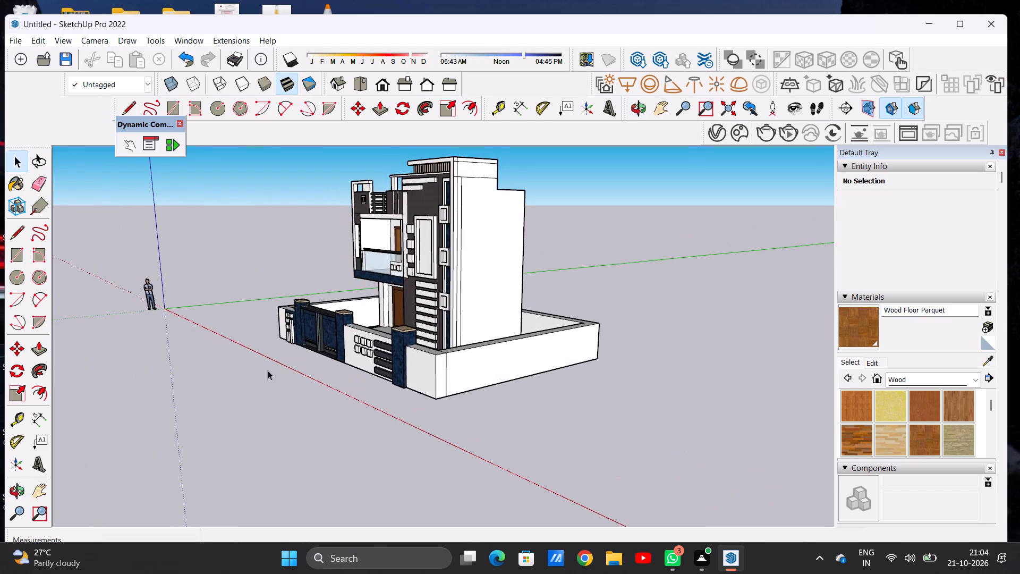
pyautogui.moveTo(498, 365); pyautogui.dragTo(494, 401, button='middle')
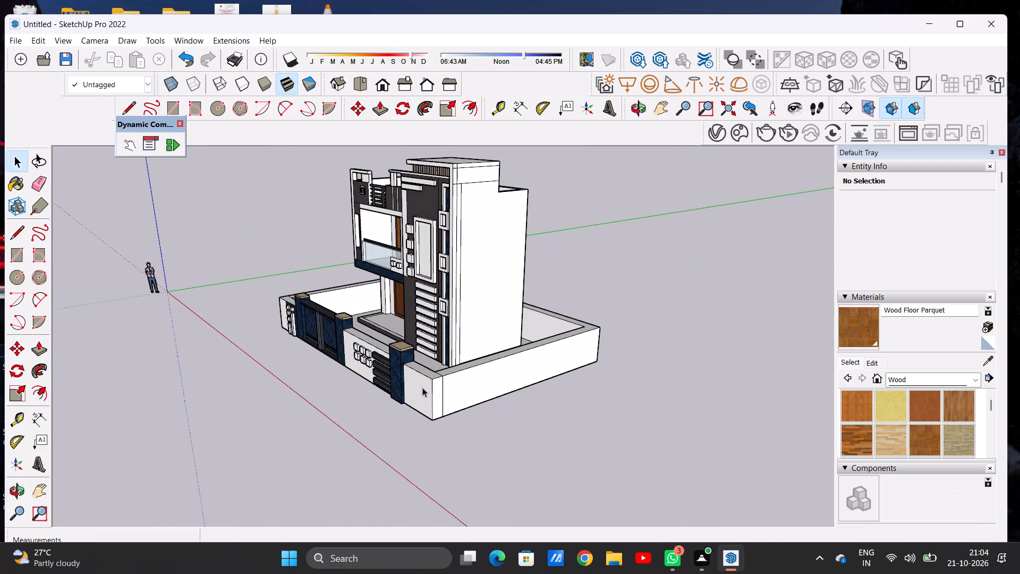
# Examine the whole front of the house and the boundary wall, both close up and from farther away.
pyautogui.moveTo(361, 376); pyautogui.dragTo(634, 388, button='middle')
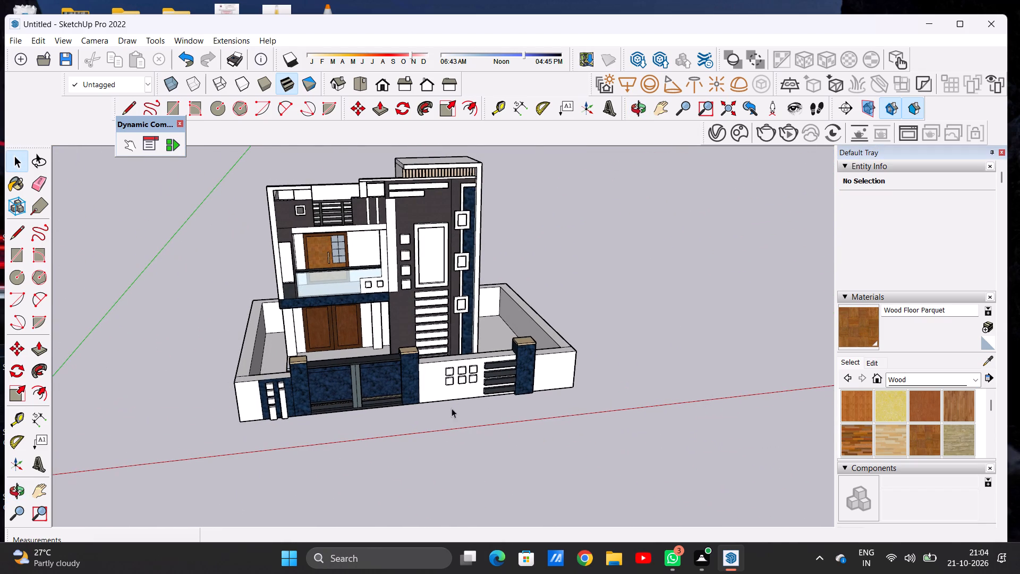
pyautogui.scroll(-6, 352, 421)
pyautogui.scroll(2, 354, 375)
pyautogui.scroll(-1, 354, 375)
pyautogui.scroll(7, 354, 375)
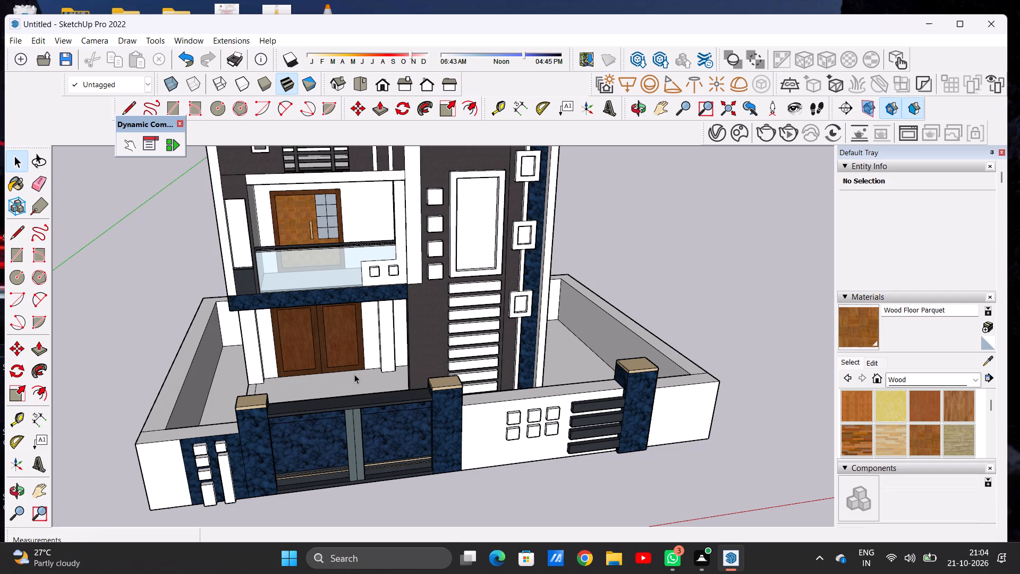
pyautogui.scroll(-7, 333, 375)
pyautogui.scroll(-5, 387, 361)
pyautogui.scroll(3, 397, 356)
pyautogui.scroll(-1, 397, 356)
pyautogui.scroll(3, 397, 356)
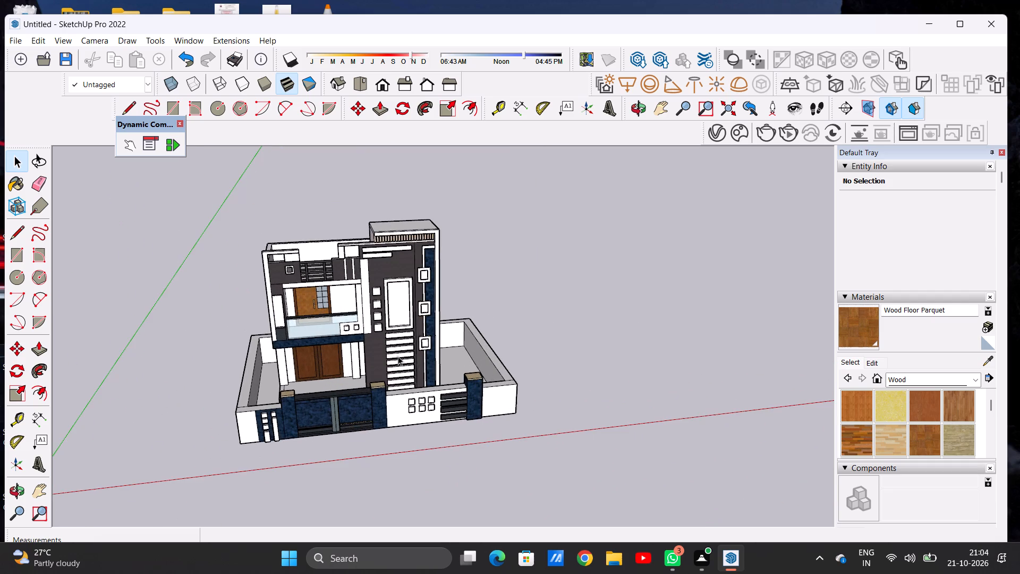
pyautogui.moveTo(455, 376); pyautogui.dragTo(388, 330, button='middle')
pyautogui.scroll(8, 338, 359)
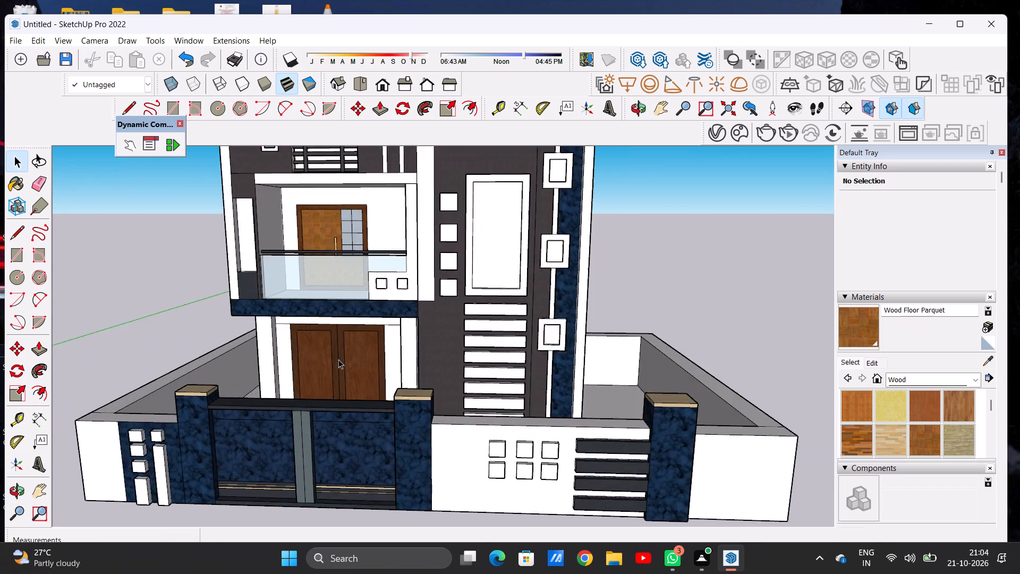
pyautogui.scroll(7, 338, 359)
pyautogui.scroll(-13, 339, 374)
pyautogui.moveTo(362, 366); pyautogui.dragTo(375, 344, button='middle')
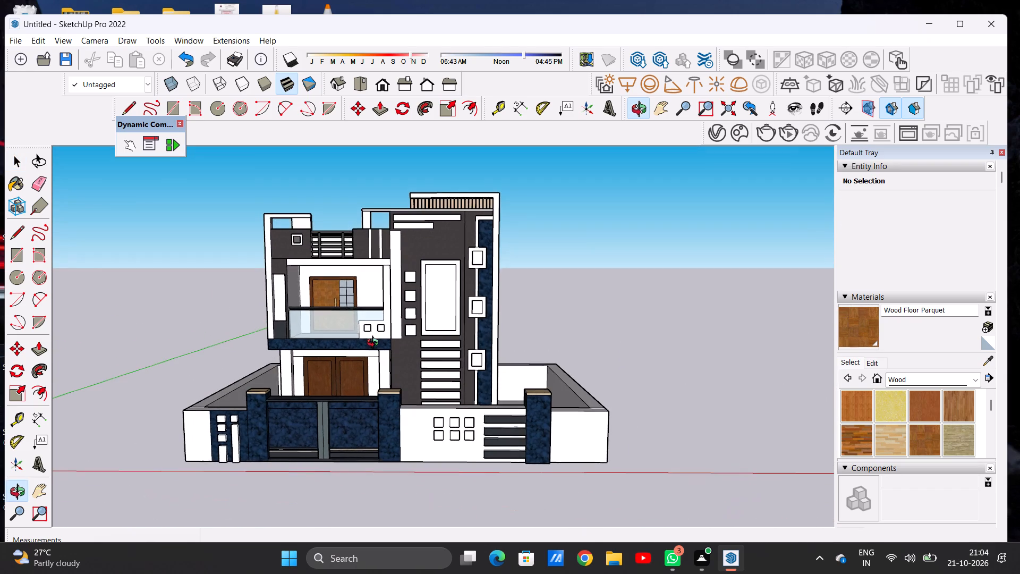
pyautogui.moveTo(375, 344); pyautogui.dragTo(382, 356, button='middle')
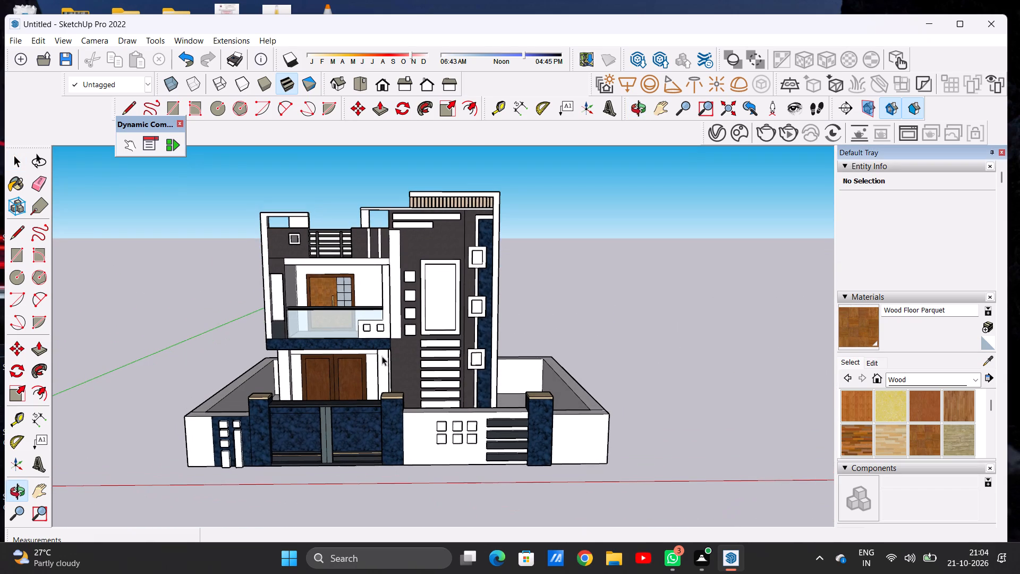
pyautogui.scroll(-6, 382, 356)
pyautogui.scroll(5, 398, 297)
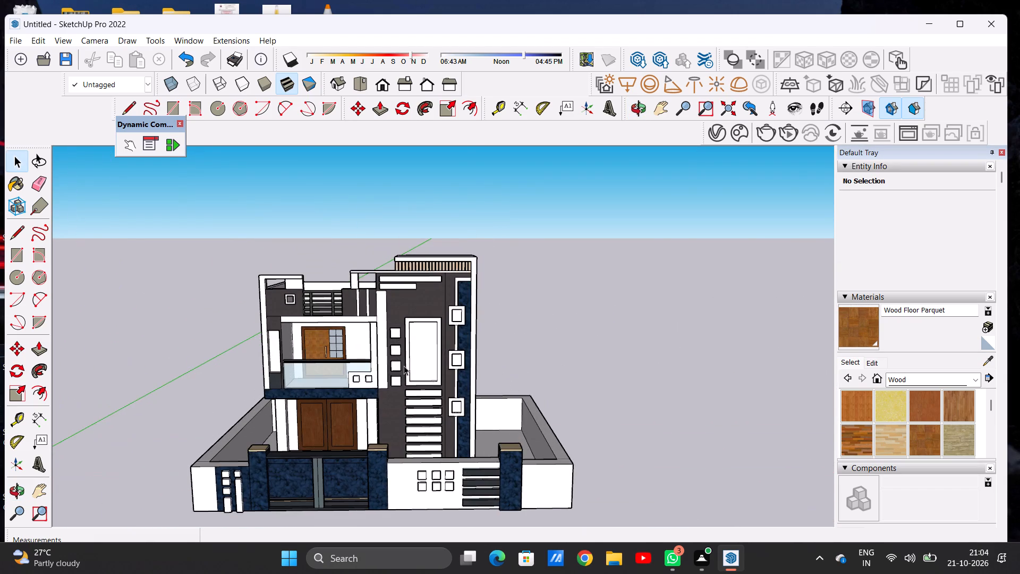
pyautogui.scroll(-6, 378, 344)
pyautogui.scroll(7, 380, 383)
# Examine the house and boundary wall from both sides, ending with the front elevation.
pyautogui.moveTo(499, 393); pyautogui.dragTo(269, 390, button='middle')
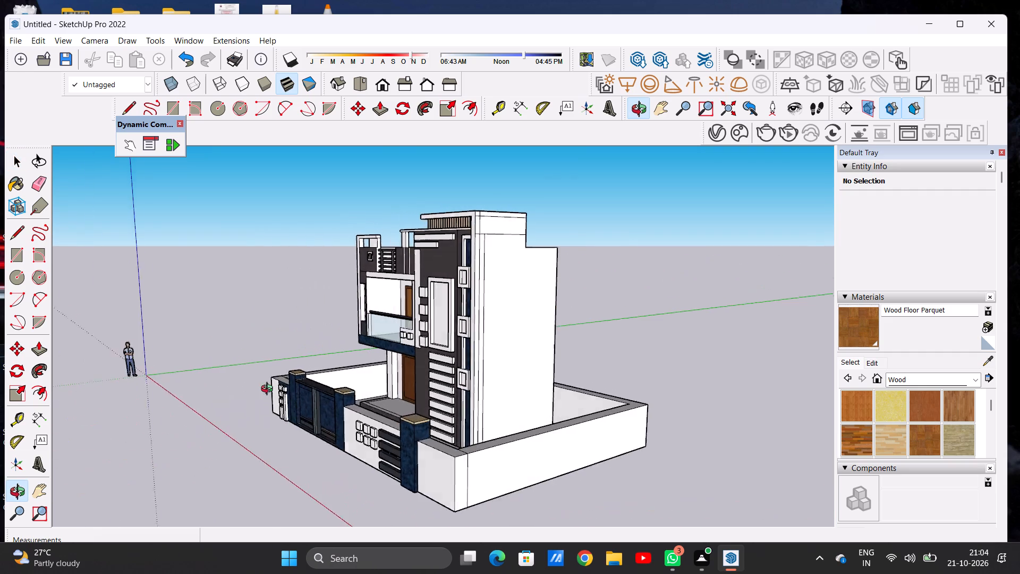
pyautogui.moveTo(269, 390); pyautogui.dragTo(486, 407, button='middle')
pyautogui.moveTo(188, 407); pyautogui.dragTo(440, 420, button='middle')
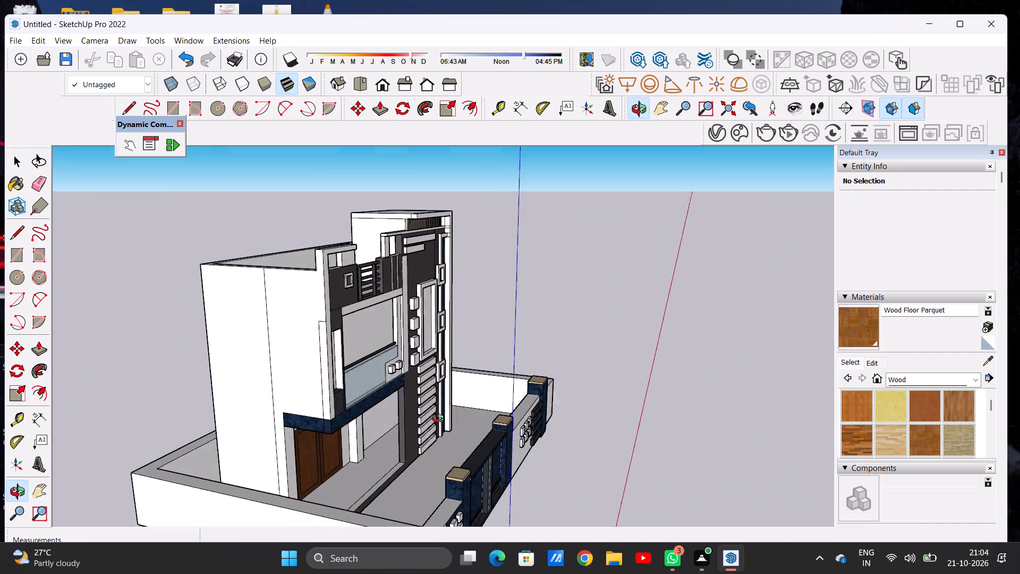
pyautogui.moveTo(440, 420); pyautogui.dragTo(234, 396, button='middle')
pyautogui.scroll(-4, 256, 399)
pyautogui.scroll(3, 374, 427)
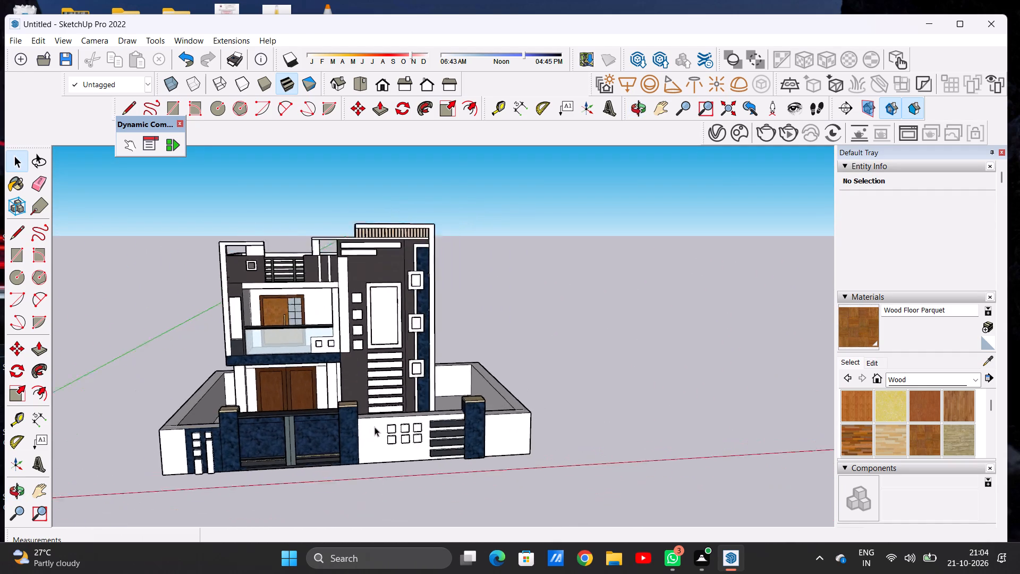
pyautogui.scroll(3, 375, 427)
pyautogui.moveTo(400, 460); pyautogui.dragTo(372, 445, button='middle')
pyautogui.scroll(-3, 379, 427)
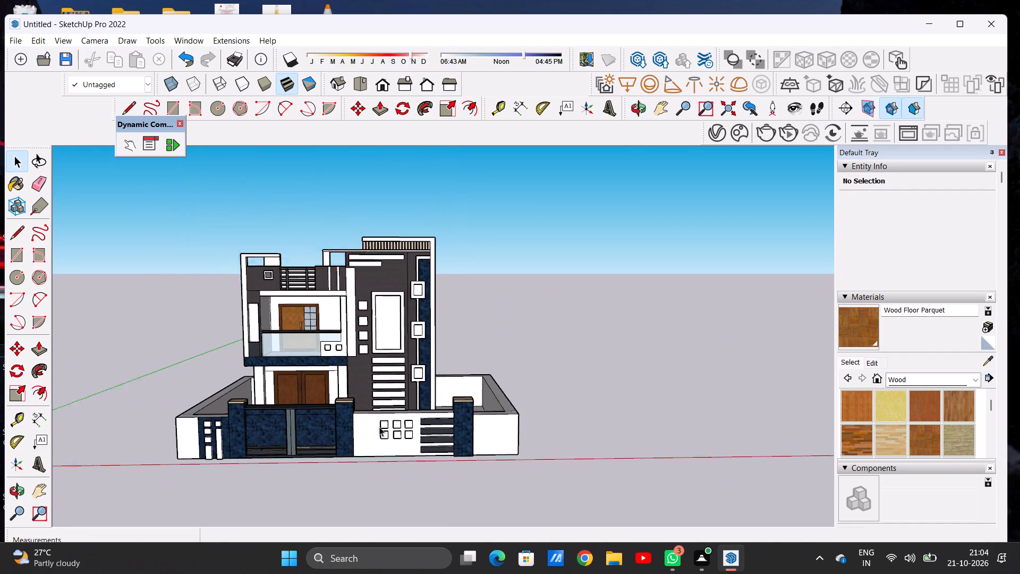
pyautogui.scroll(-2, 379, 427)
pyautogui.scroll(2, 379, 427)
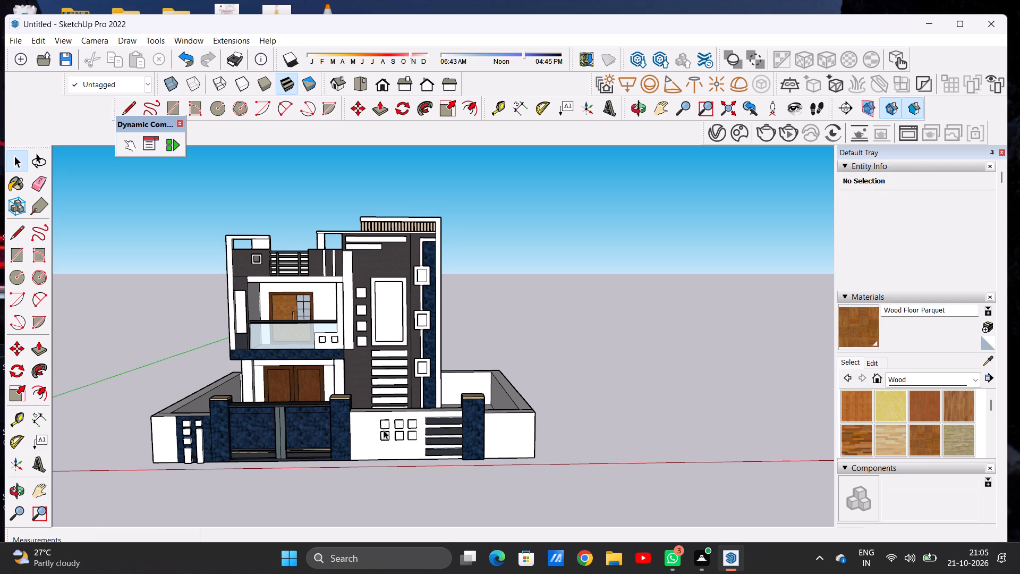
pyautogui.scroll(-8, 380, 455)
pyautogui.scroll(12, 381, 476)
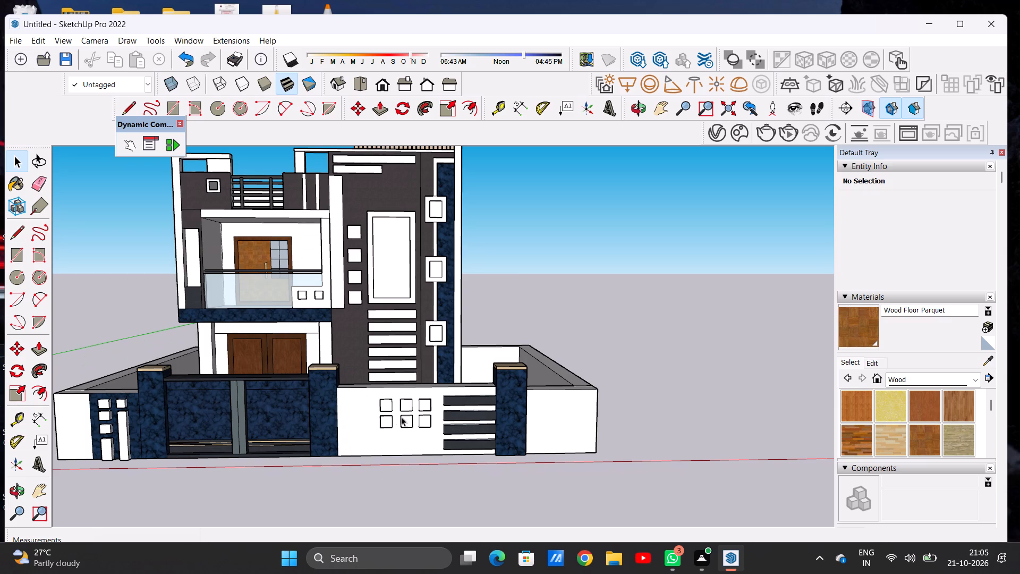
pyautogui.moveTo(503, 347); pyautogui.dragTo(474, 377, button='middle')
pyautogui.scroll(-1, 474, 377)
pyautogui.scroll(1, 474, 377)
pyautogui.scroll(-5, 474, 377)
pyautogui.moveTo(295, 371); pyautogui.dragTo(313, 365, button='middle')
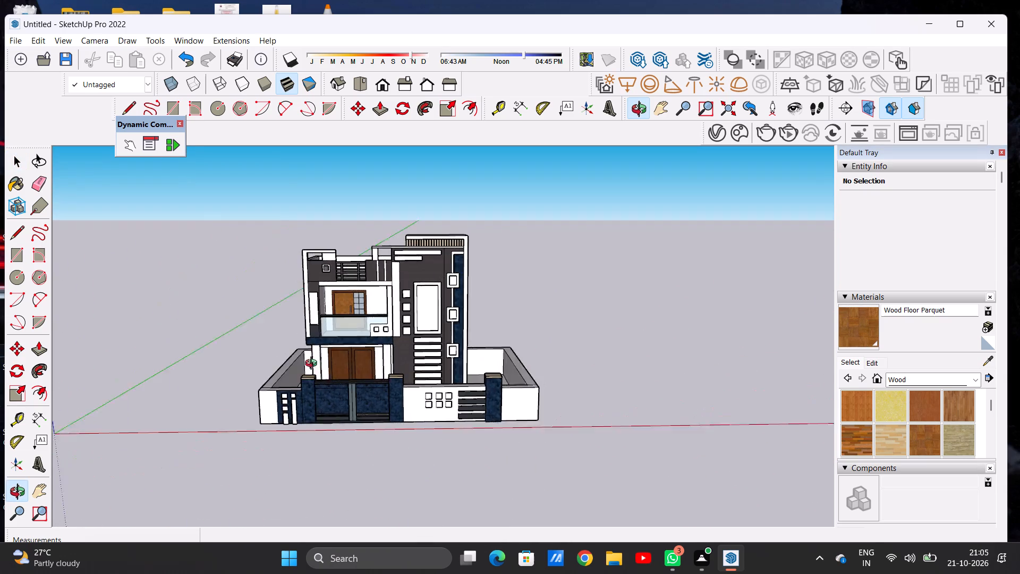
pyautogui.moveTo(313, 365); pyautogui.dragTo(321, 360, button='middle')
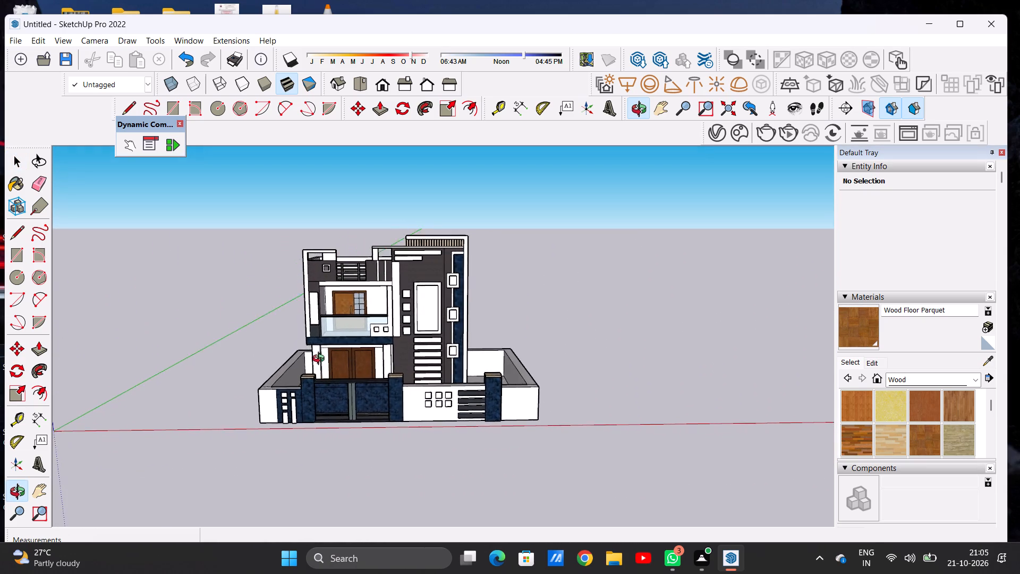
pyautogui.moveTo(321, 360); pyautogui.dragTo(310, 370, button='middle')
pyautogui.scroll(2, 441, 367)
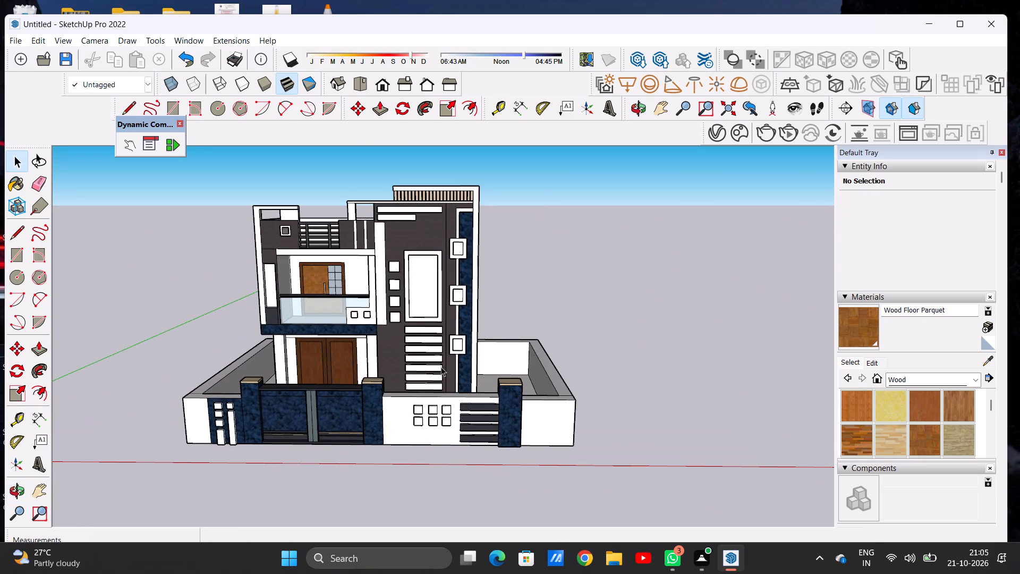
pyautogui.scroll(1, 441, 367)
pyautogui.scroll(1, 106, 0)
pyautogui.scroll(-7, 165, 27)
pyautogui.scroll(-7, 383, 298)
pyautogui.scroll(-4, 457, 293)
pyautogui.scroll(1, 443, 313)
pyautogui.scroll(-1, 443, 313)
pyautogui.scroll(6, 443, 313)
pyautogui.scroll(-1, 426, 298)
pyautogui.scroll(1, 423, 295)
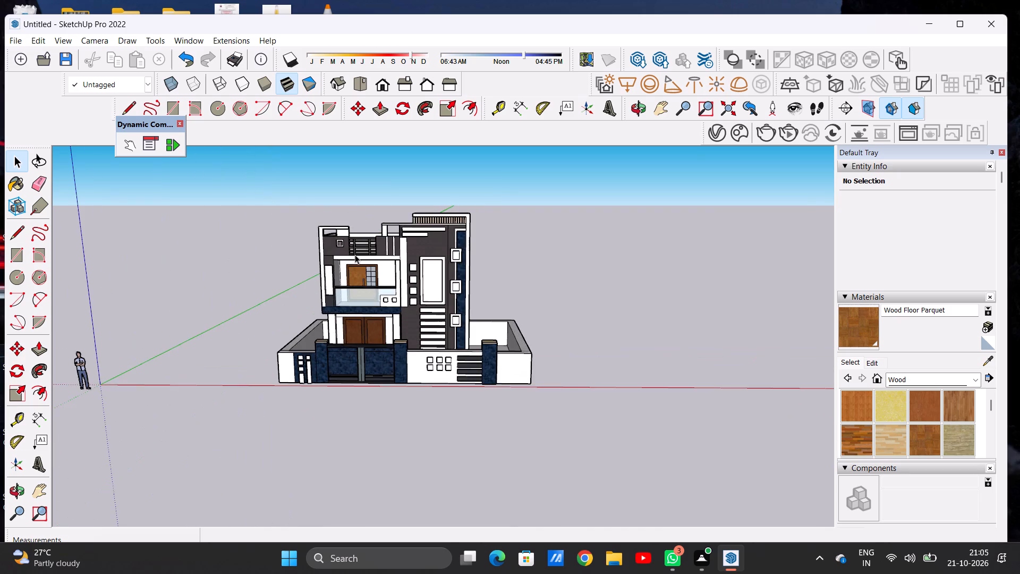
# Examine the balcony and first-floor door up close, and the house's projecting details from the side.
pyautogui.scroll(8, 385, 295)
pyautogui.scroll(5, 305, 225)
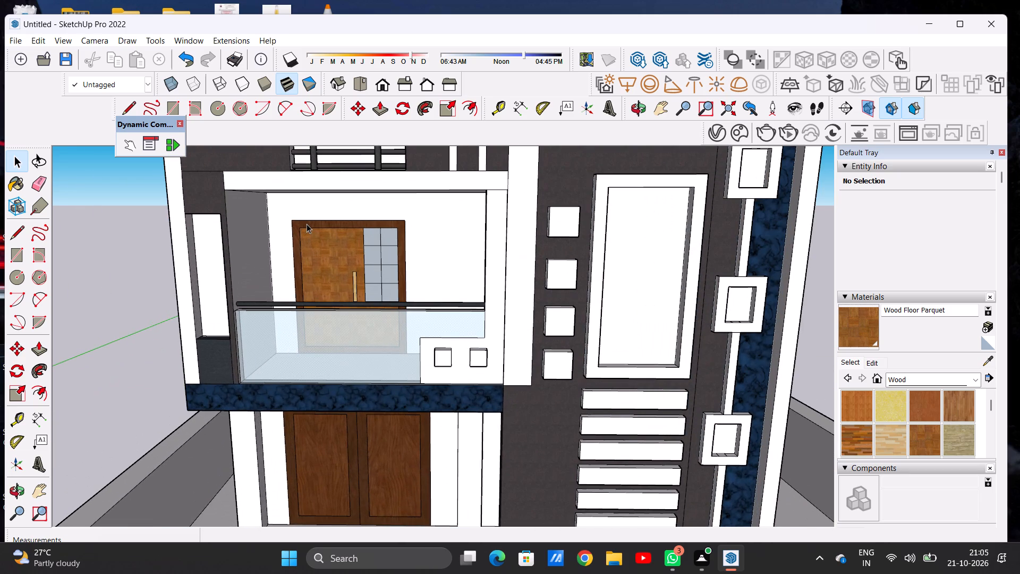
pyautogui.scroll(-6, 344, 273)
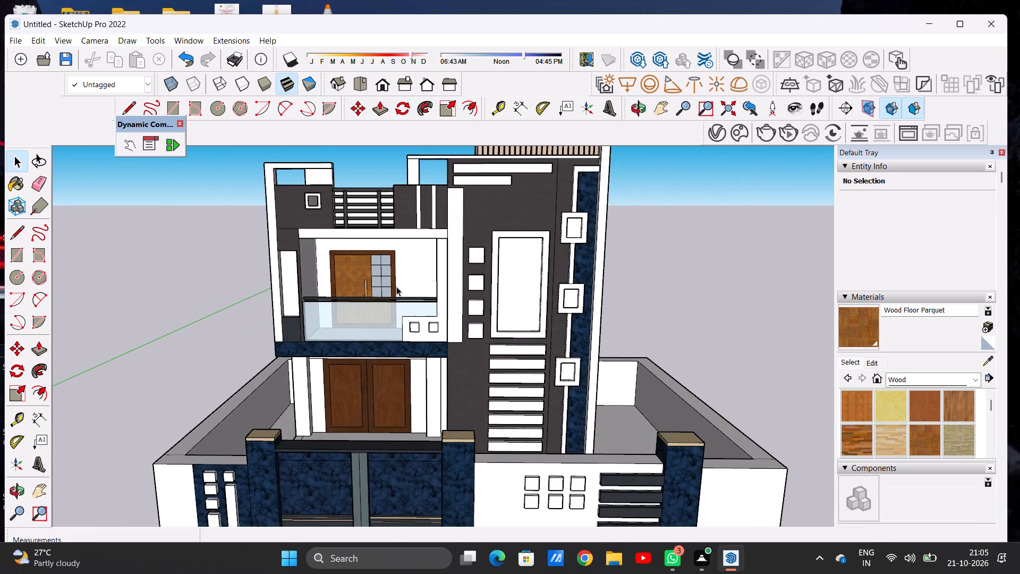
pyautogui.scroll(-6, 556, 255)
pyautogui.scroll(4, 538, 299)
pyautogui.moveTo(588, 291); pyautogui.dragTo(314, 288, button='middle')
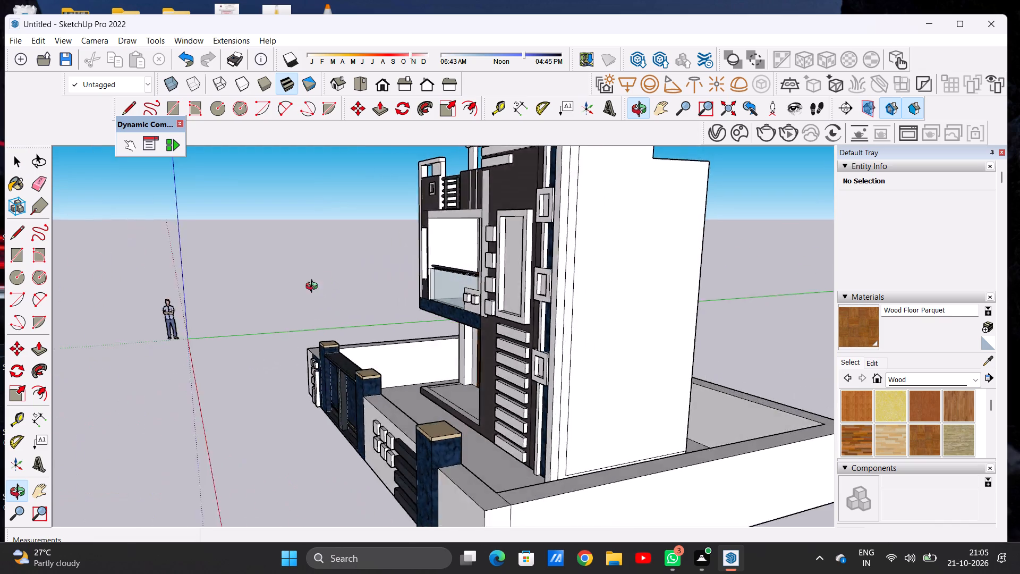
pyautogui.moveTo(314, 288); pyautogui.dragTo(542, 345, button='middle')
pyautogui.moveTo(351, 332); pyautogui.dragTo(411, 311, button='middle')
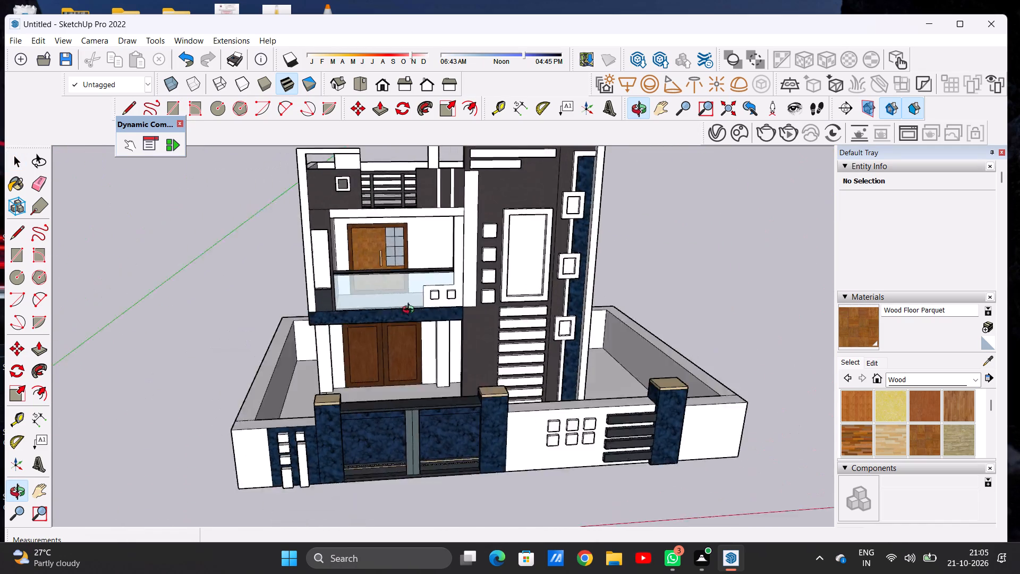
pyautogui.moveTo(411, 311); pyautogui.dragTo(394, 302, button='middle')
pyautogui.scroll(1, 404, 315)
pyautogui.scroll(-7, 448, 331)
pyautogui.scroll(1, 410, 315)
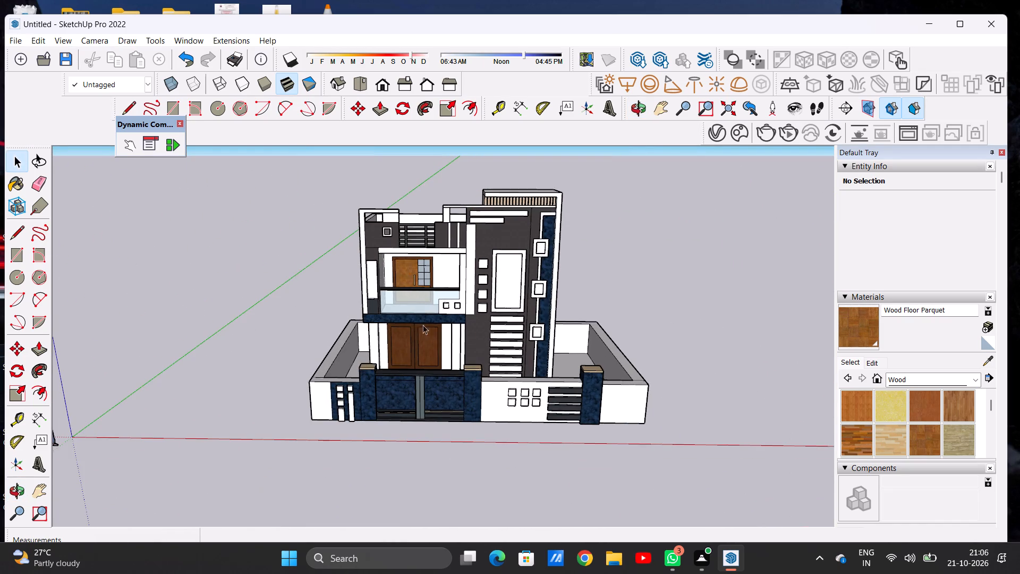
# Examine the full facade from the front and at an angle from the balcony side.
pyautogui.scroll(-5, 351, 314)
pyautogui.scroll(5, 430, 327)
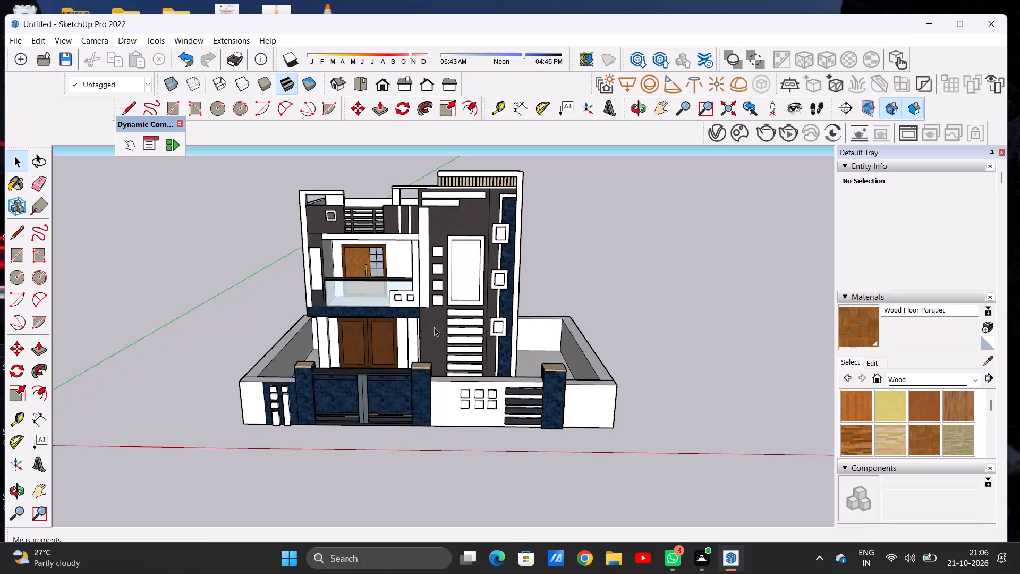
pyautogui.scroll(-1, 437, 322)
pyautogui.scroll(1, 440, 315)
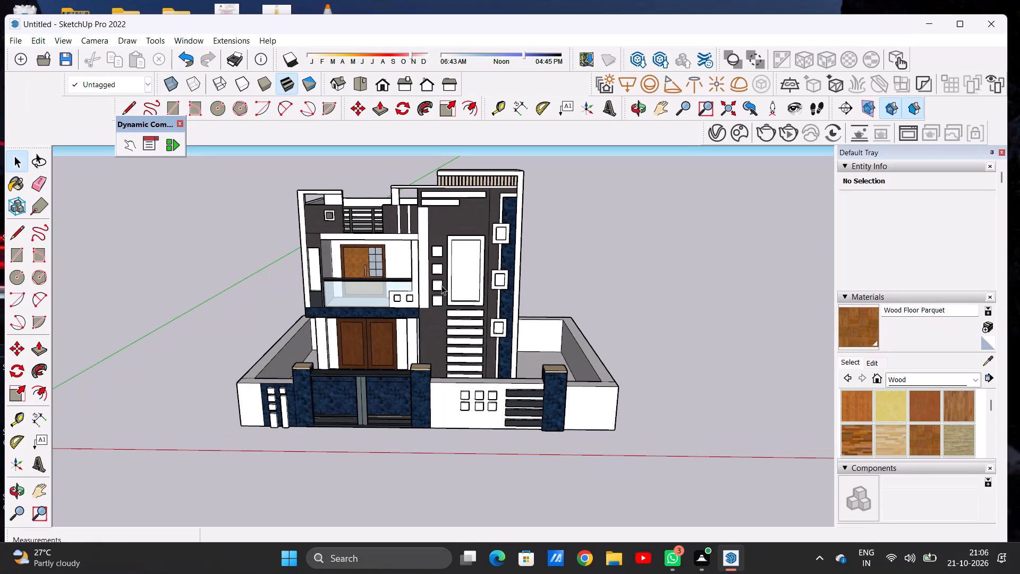
pyautogui.scroll(-2, 445, 263)
pyautogui.scroll(5, 445, 223)
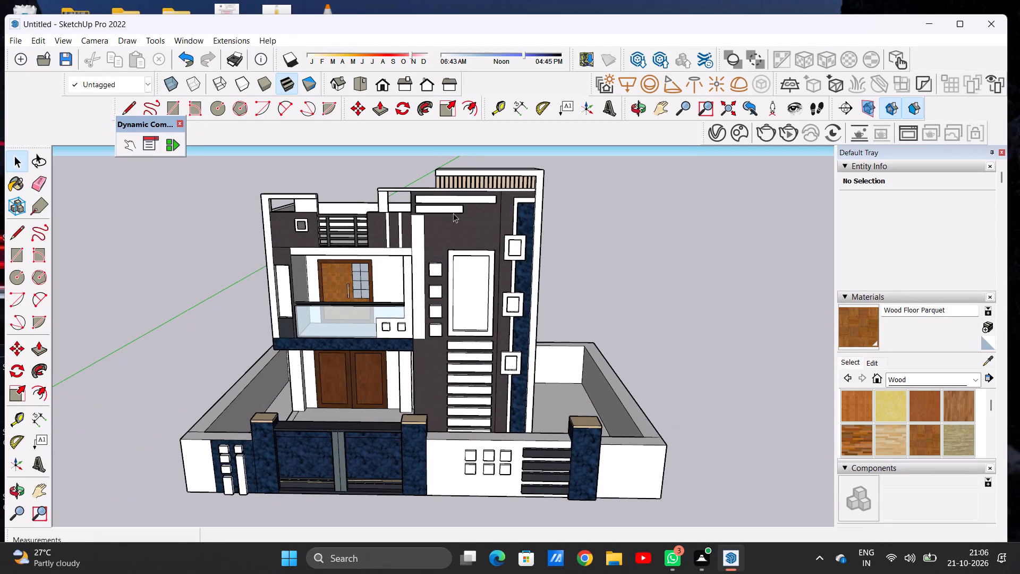
pyautogui.moveTo(435, 211); pyautogui.dragTo(581, 210, button='middle')
pyautogui.moveTo(317, 220); pyautogui.dragTo(310, 220, button='middle')
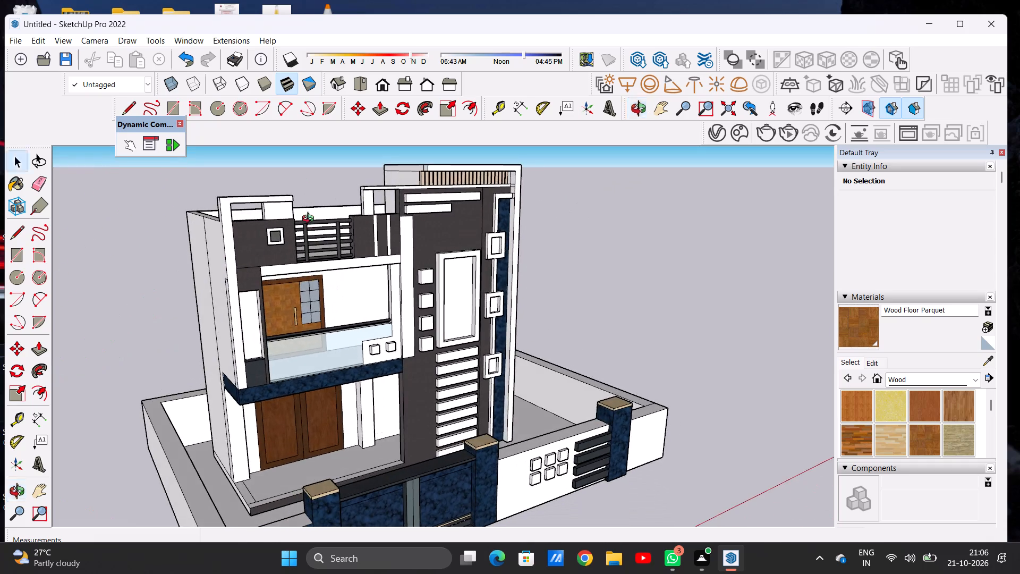
pyautogui.moveTo(310, 220); pyautogui.dragTo(194, 232, button='middle')
pyautogui.scroll(1, 419, 291)
pyautogui.scroll(-6, 428, 282)
pyautogui.scroll(5, 460, 300)
pyautogui.scroll(-5, 436, 274)
pyautogui.moveTo(441, 362); pyautogui.dragTo(439, 353, button='middle')
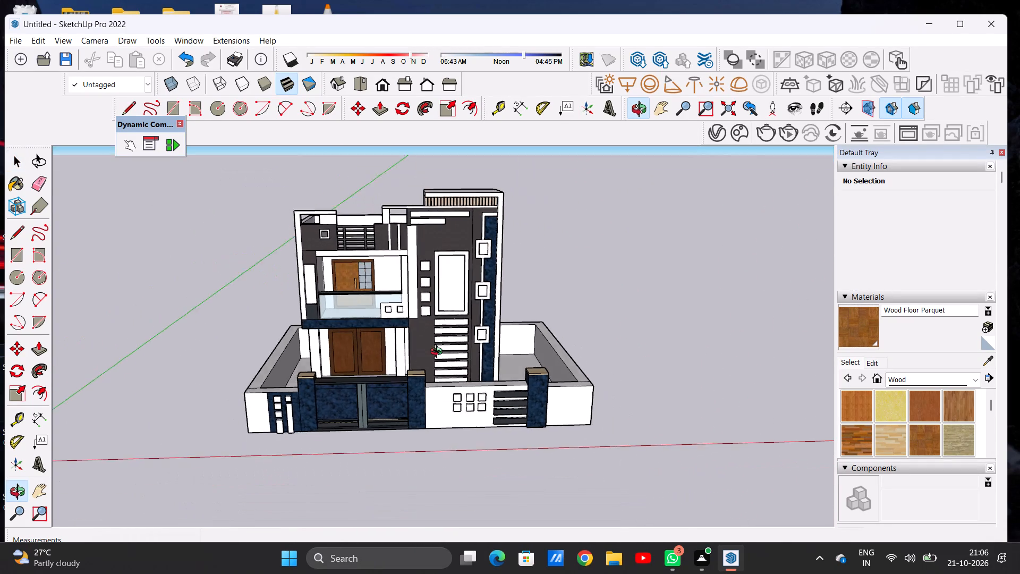
pyautogui.moveTo(439, 353); pyautogui.dragTo(424, 356, button='middle')
pyautogui.scroll(2, 444, 319)
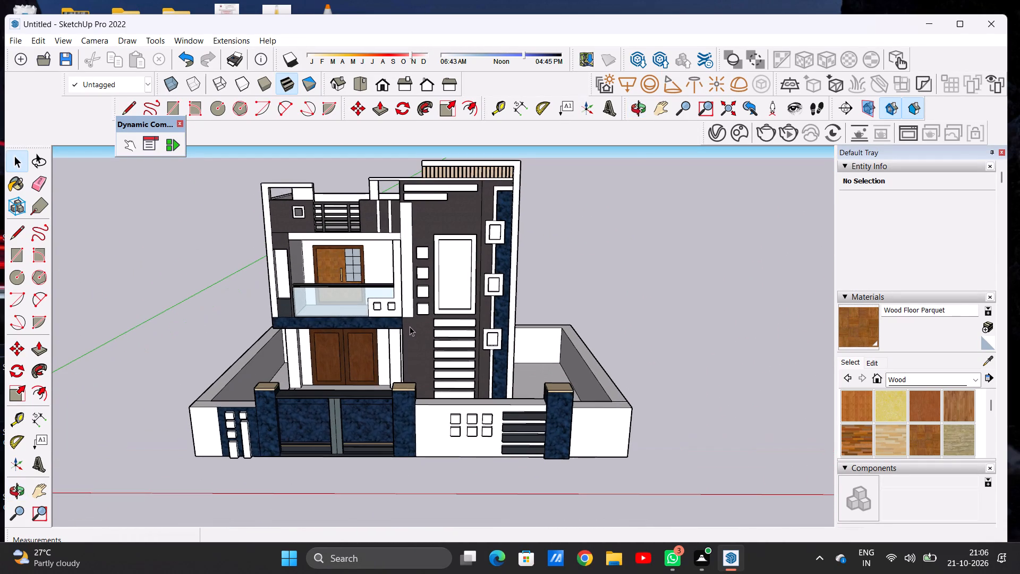
pyautogui.scroll(-2, 410, 327)
pyautogui.scroll(1, 423, 310)
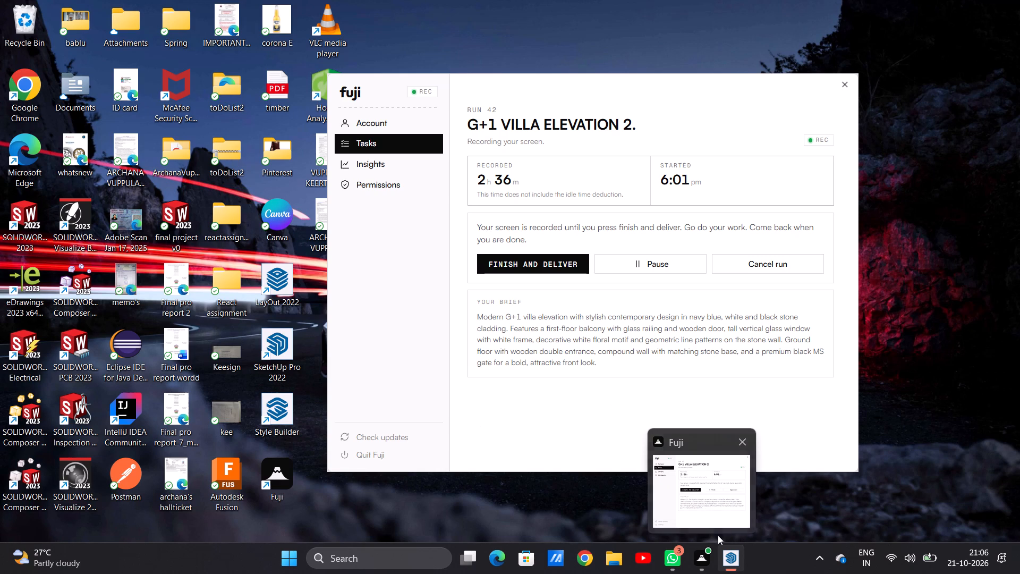
# Return to the SketchUp house model and examine it from both sides.
pyautogui.click(722, 509)
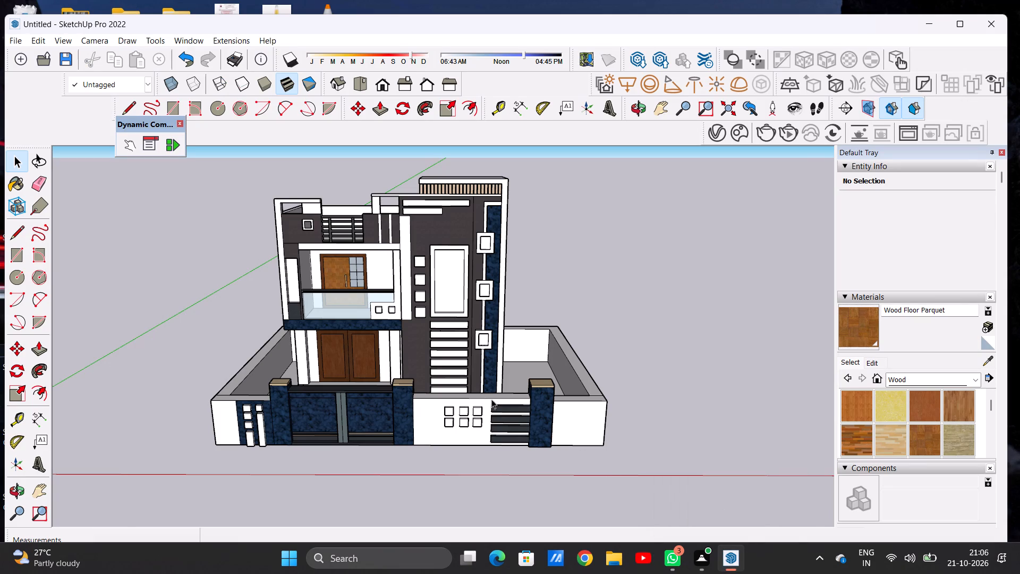
pyautogui.scroll(-5, 470, 391)
pyautogui.scroll(4, 482, 377)
pyautogui.moveTo(597, 368); pyautogui.dragTo(243, 362, button='middle')
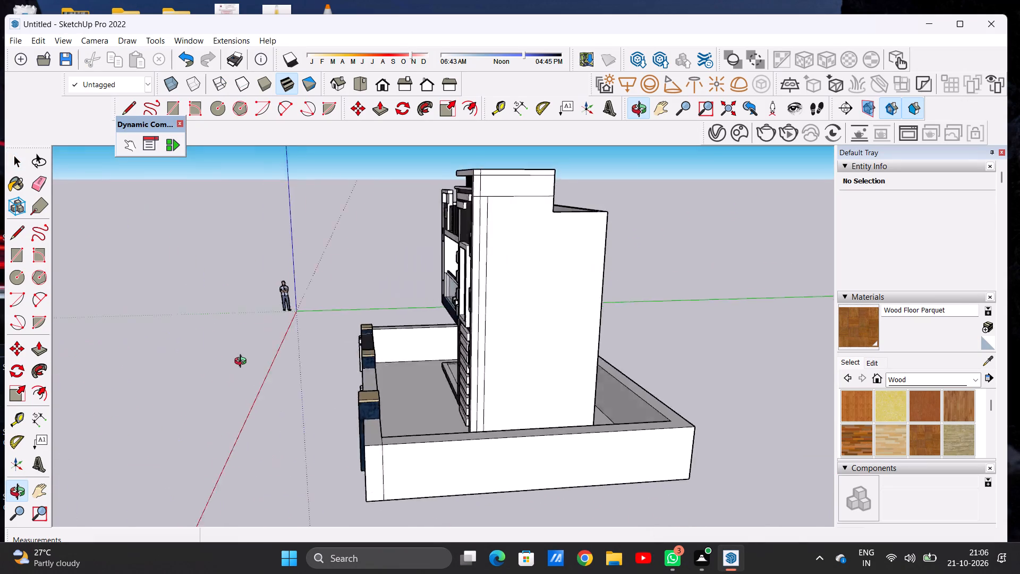
pyautogui.moveTo(243, 362); pyautogui.dragTo(590, 366, button='middle')
pyautogui.scroll(-2, 543, 376)
pyautogui.moveTo(408, 385); pyautogui.dragTo(630, 374, button='middle')
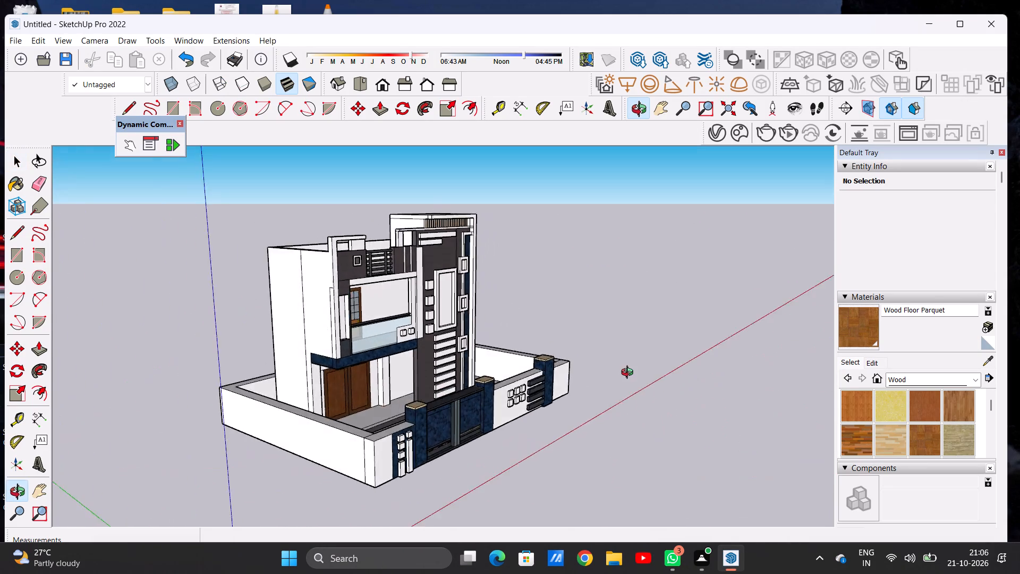
# Examine the house and boundary wall from the front, both as a whole and closer in.
pyautogui.moveTo(630, 374); pyautogui.dragTo(366, 379, button='middle')
pyautogui.scroll(1, 408, 362)
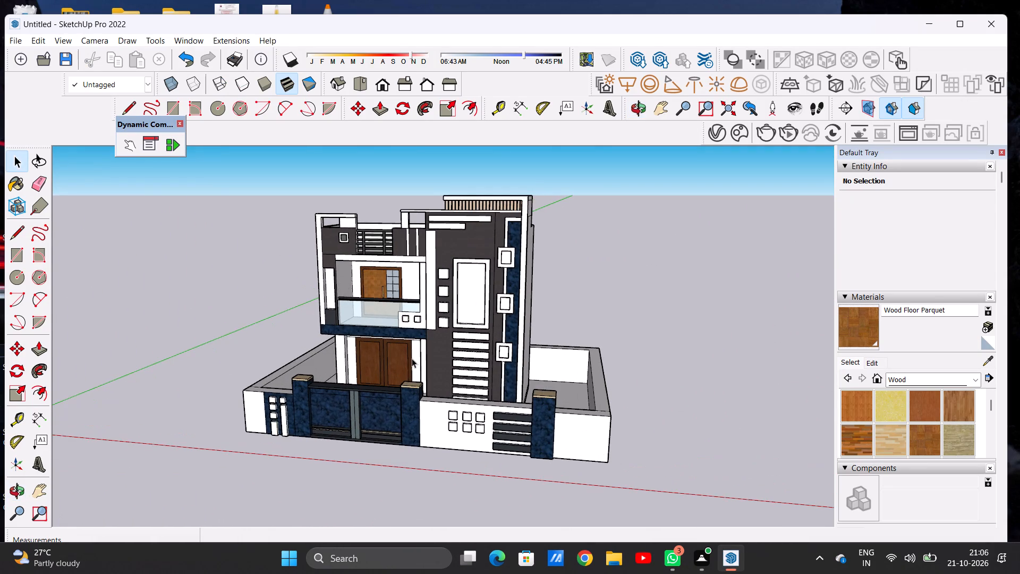
pyautogui.scroll(-2, 413, 358)
pyautogui.moveTo(413, 358); pyautogui.dragTo(430, 375, button='middle')
pyautogui.scroll(5, 442, 356)
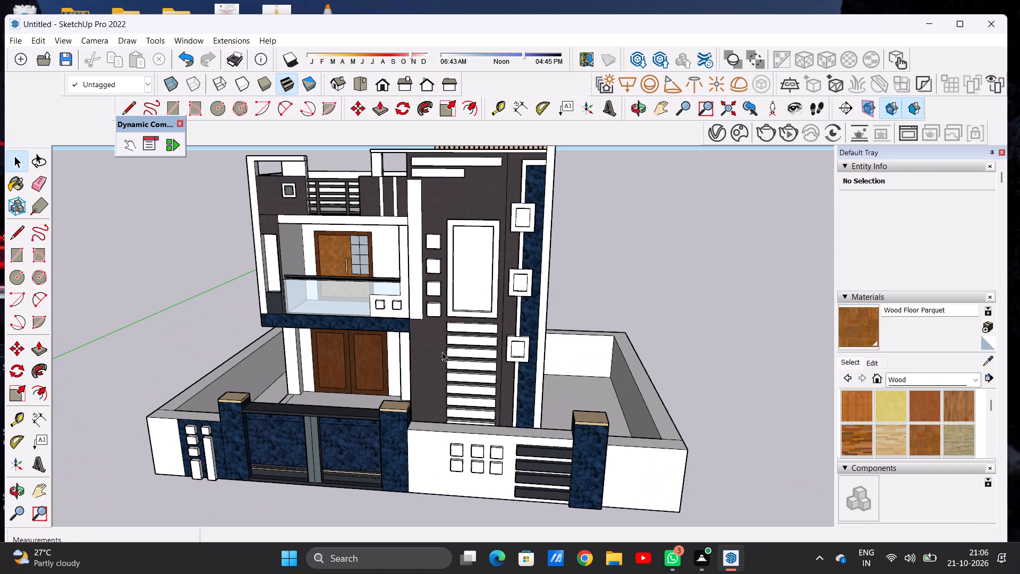
pyautogui.scroll(-5, 401, 418)
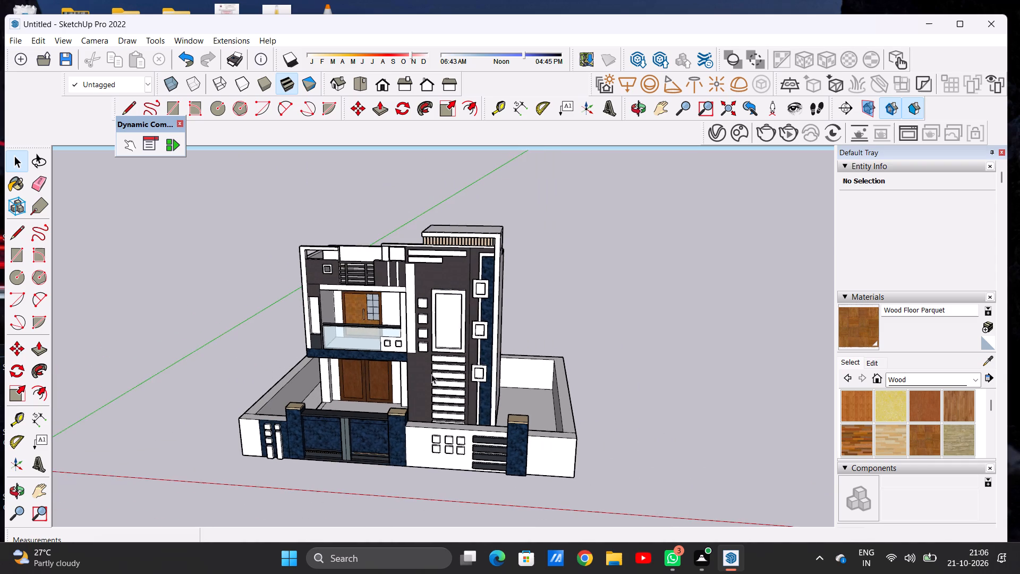
# Examine the dark tower wall up close, around its framed panel, square blocks and upper horizontal bands.
pyautogui.scroll(12, 446, 353)
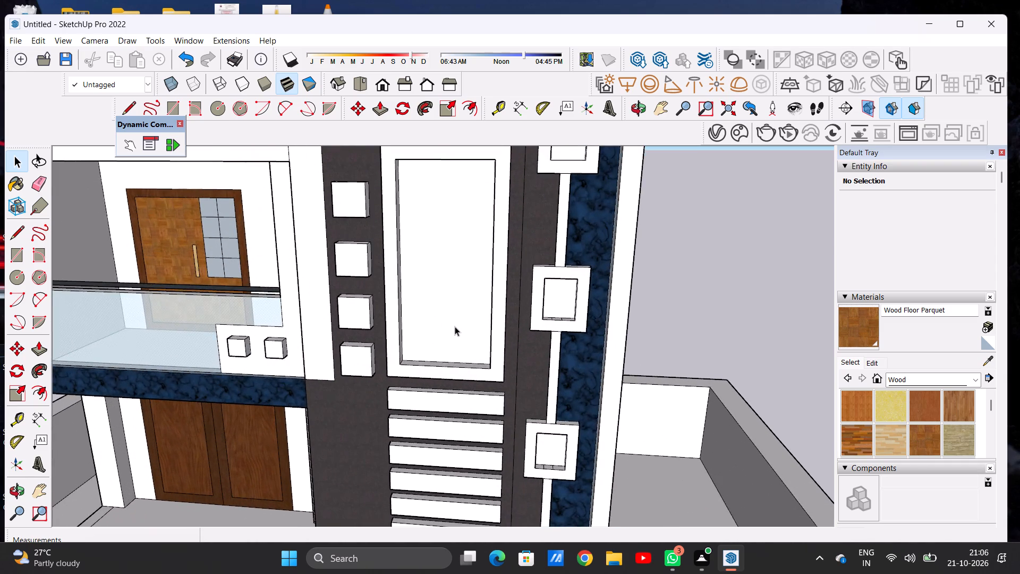
pyautogui.moveTo(455, 326); pyautogui.dragTo(460, 294, button='middle')
pyautogui.scroll(-9, 447, 318)
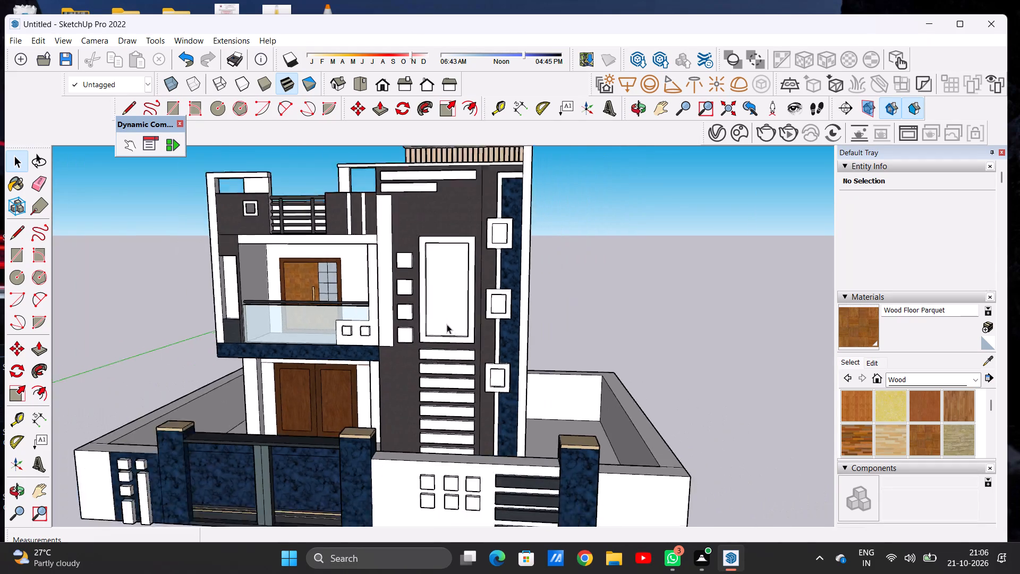
pyautogui.scroll(-2, 447, 324)
pyautogui.scroll(5, 396, 227)
pyautogui.scroll(6, 522, 264)
pyautogui.moveTo(466, 271); pyautogui.dragTo(499, 271, button='middle')
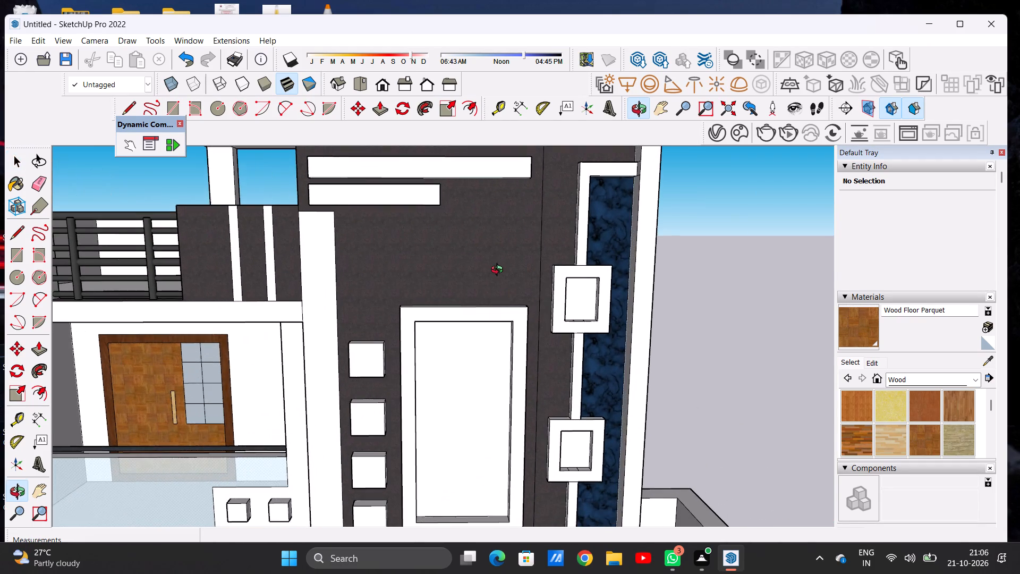
pyautogui.moveTo(499, 271); pyautogui.dragTo(474, 257, button='middle')
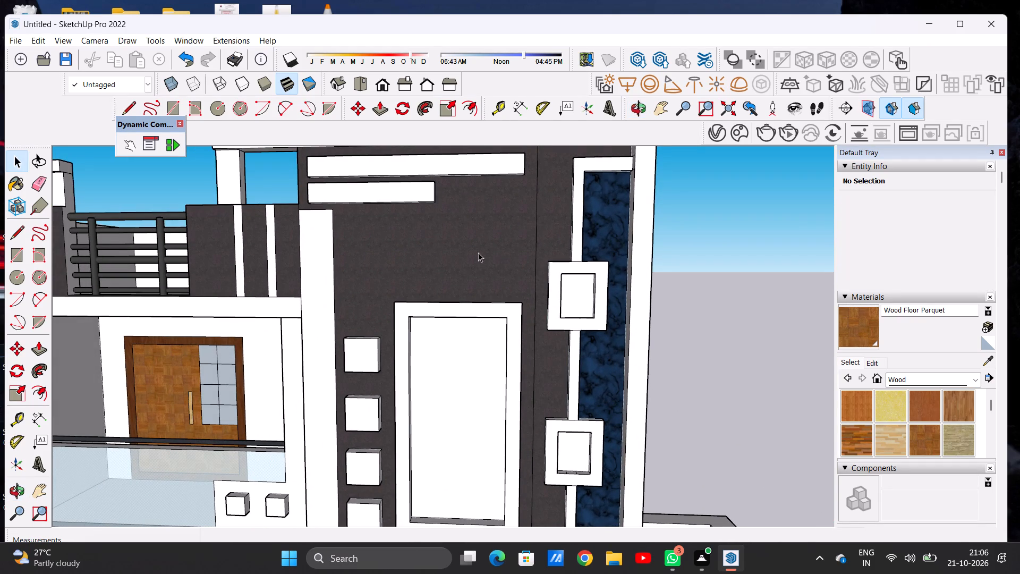
pyautogui.moveTo(480, 252); pyautogui.dragTo(492, 247, button='middle')
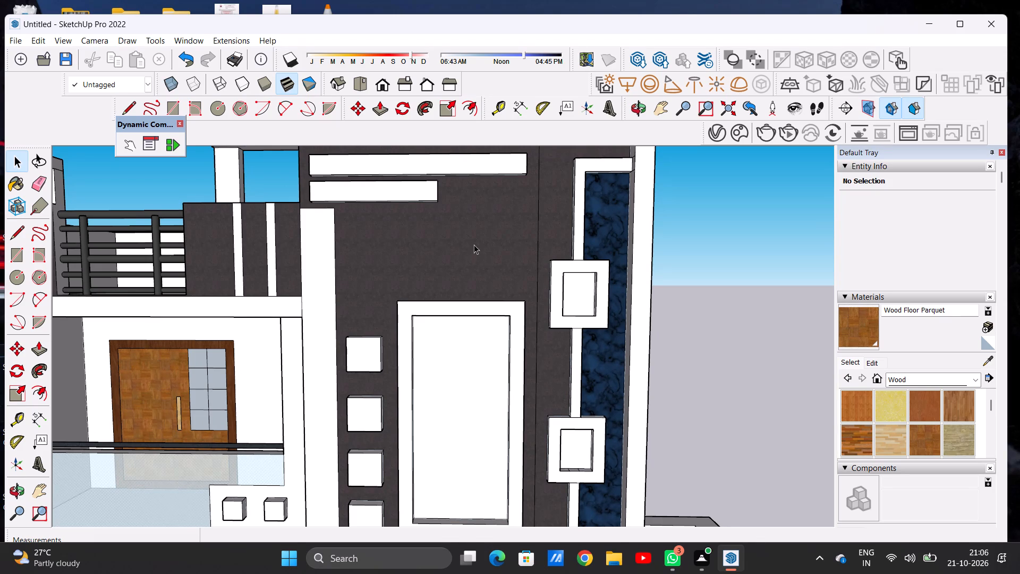
pyautogui.scroll(3, 458, 250)
pyautogui.scroll(-7, 458, 250)
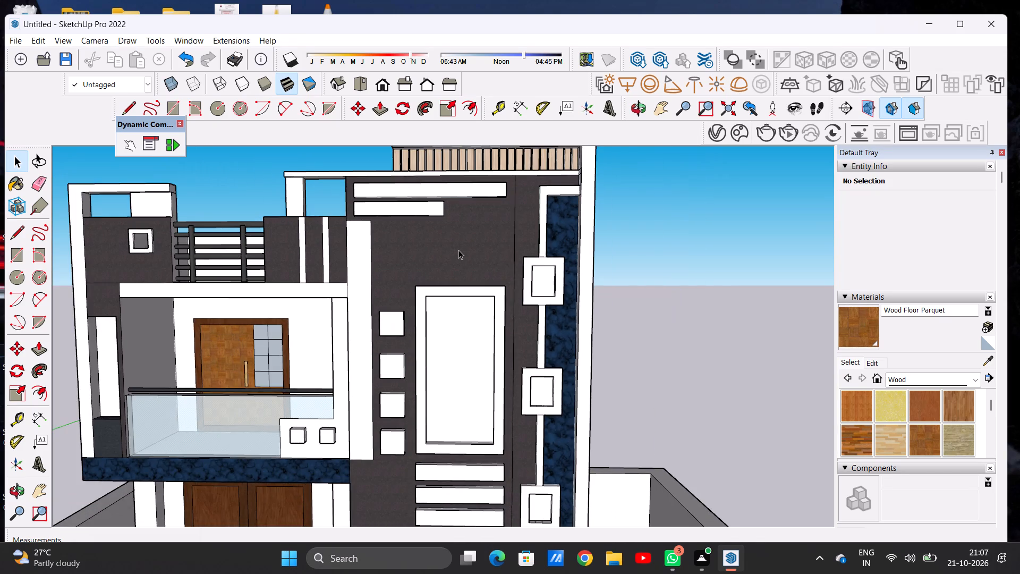
pyautogui.scroll(2, 458, 250)
pyautogui.scroll(-4, 458, 250)
pyautogui.scroll(2, 458, 250)
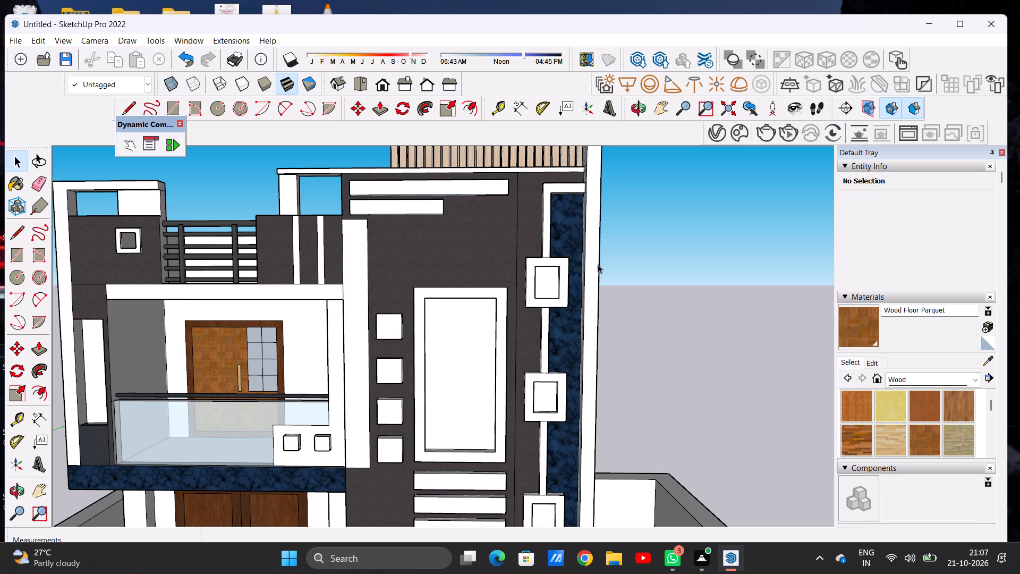
# Paint the dark tower wall face around the framed panel with Color M00 from the Colors material collection.
pyautogui.click(916, 382)
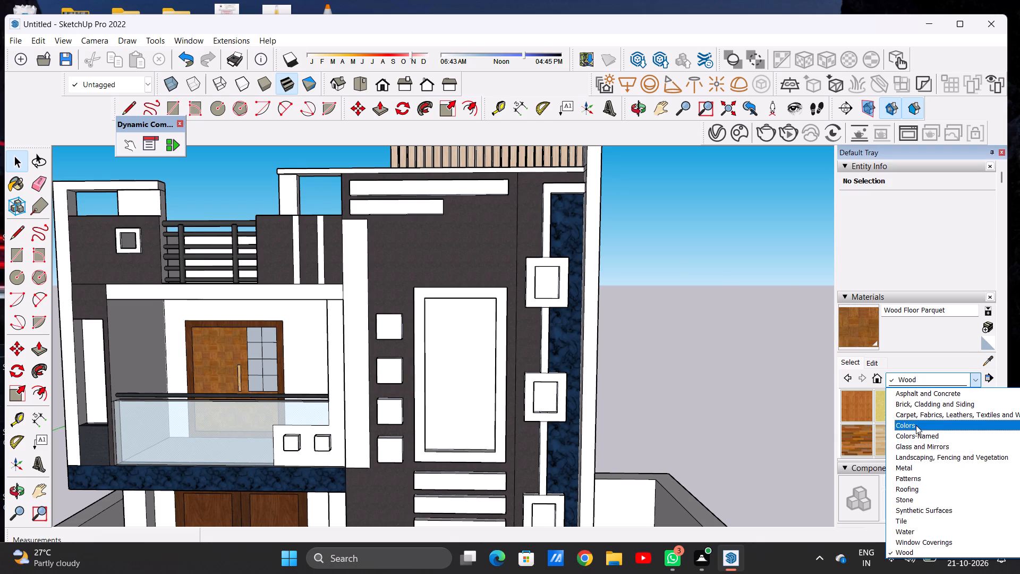
pyautogui.click(916, 425)
pyautogui.scroll(-11, 916, 425)
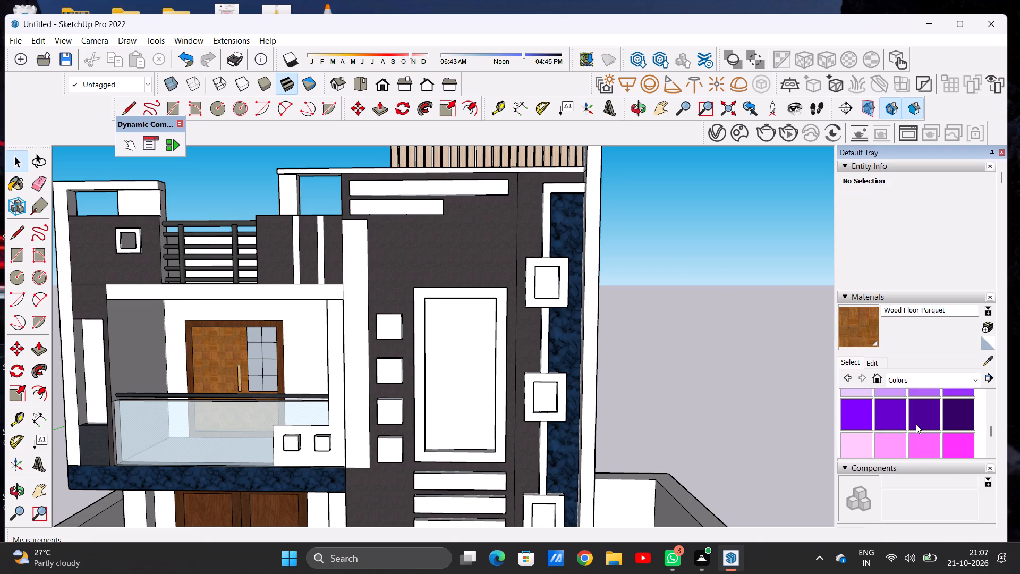
pyautogui.scroll(-2, 916, 424)
pyautogui.click(861, 403)
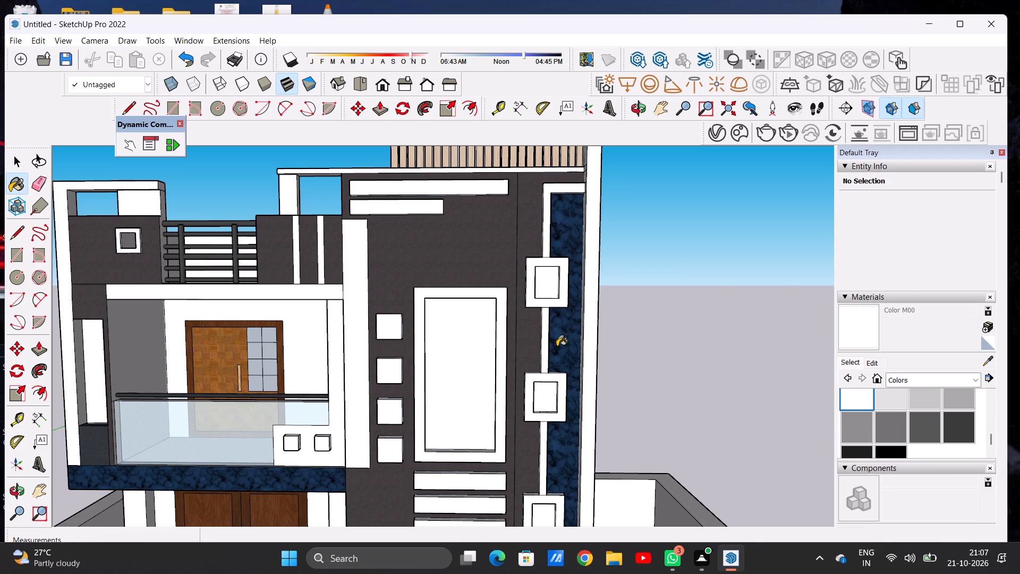
pyautogui.scroll(5, 435, 231)
pyautogui.click(465, 249)
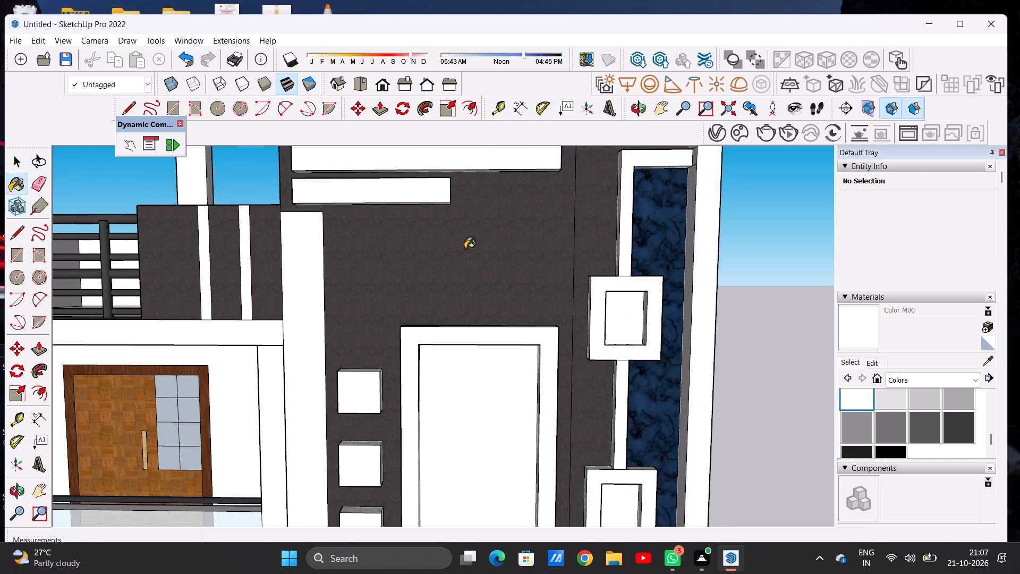
pyautogui.press('space')
pyautogui.scroll(-10, 421, 277)
pyautogui.scroll(1, 466, 281)
pyautogui.scroll(-2, 466, 280)
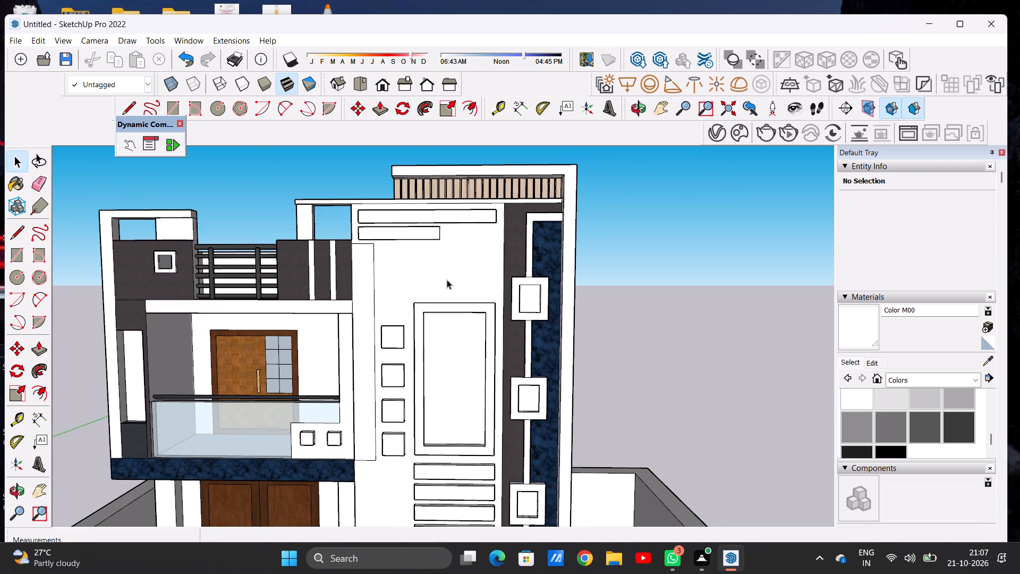
# Draw a circle of about 5 1/8" radius on the white tower wall, above the framed panel.
pyautogui.scroll(5, 495, 286)
pyautogui.press('c')
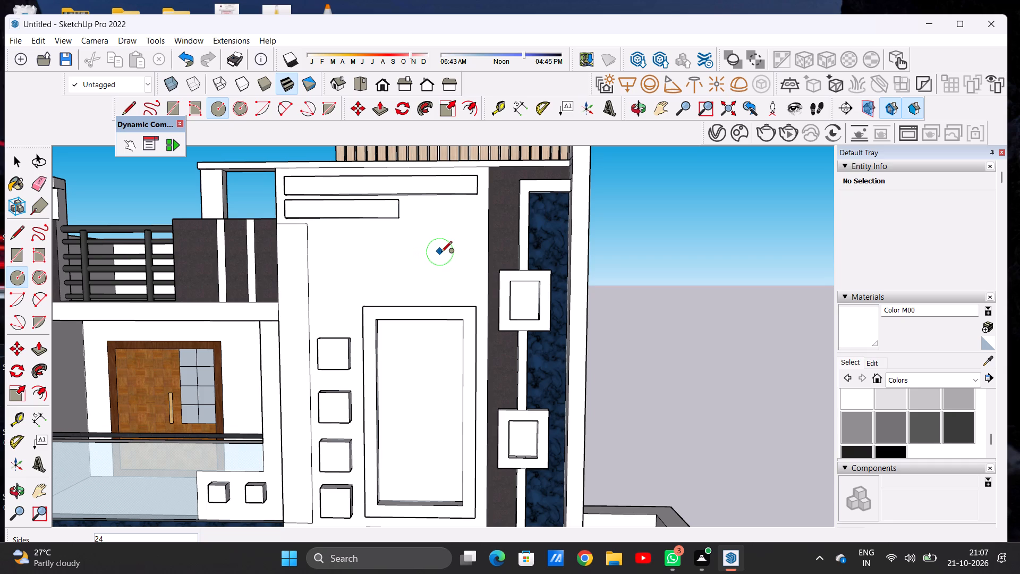
pyautogui.click(441, 253)
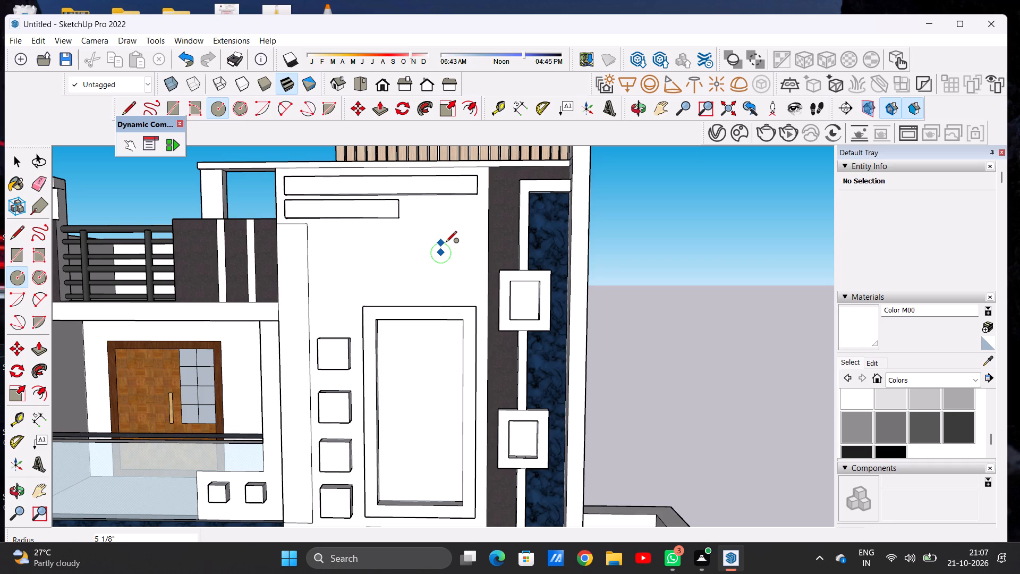
pyautogui.click(446, 243)
pyautogui.press('space')
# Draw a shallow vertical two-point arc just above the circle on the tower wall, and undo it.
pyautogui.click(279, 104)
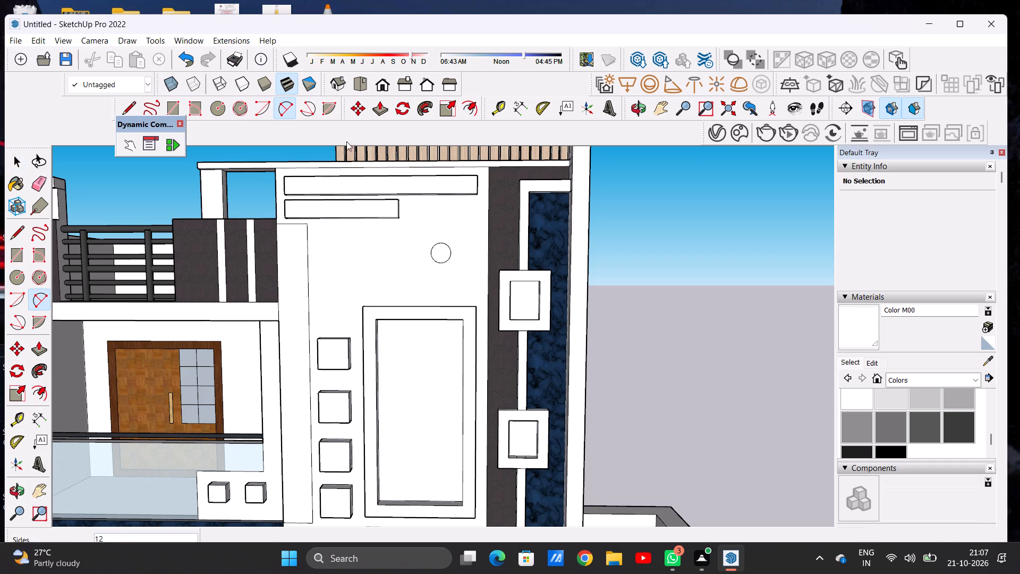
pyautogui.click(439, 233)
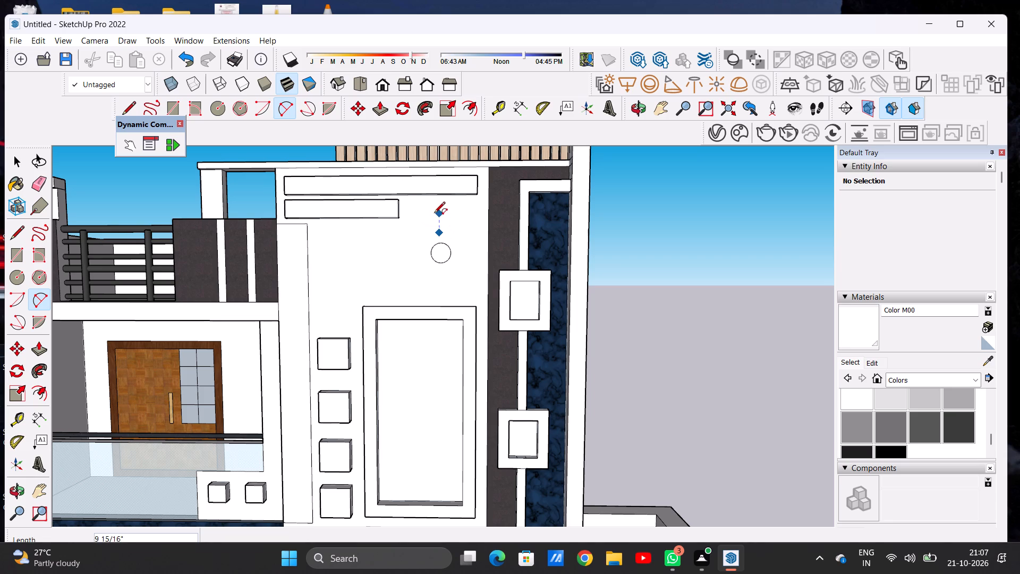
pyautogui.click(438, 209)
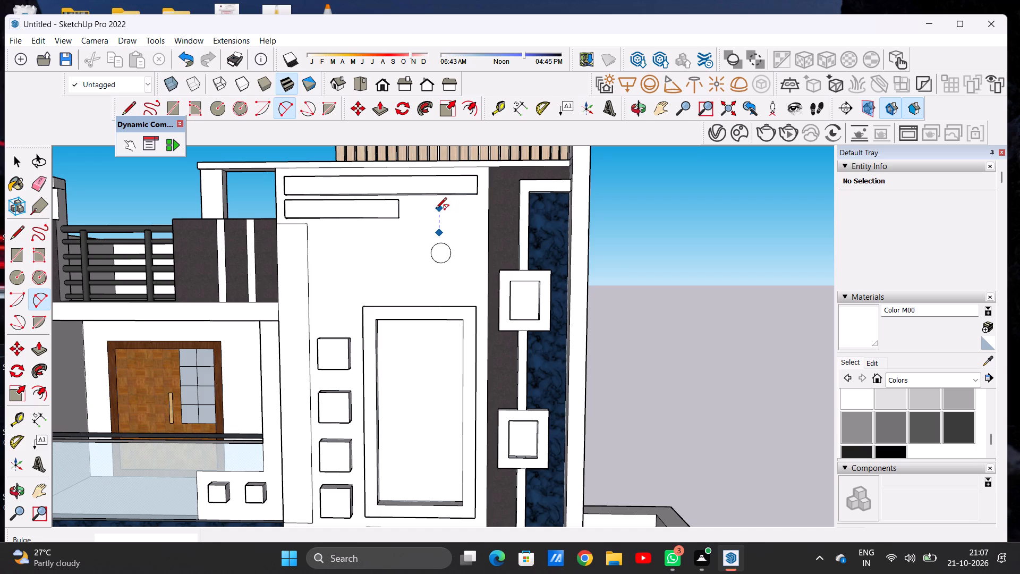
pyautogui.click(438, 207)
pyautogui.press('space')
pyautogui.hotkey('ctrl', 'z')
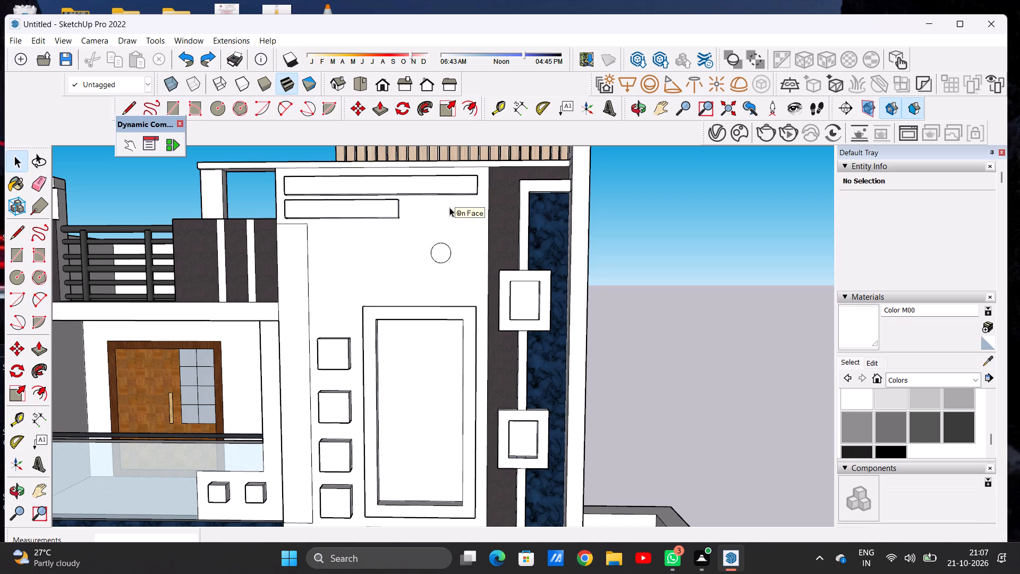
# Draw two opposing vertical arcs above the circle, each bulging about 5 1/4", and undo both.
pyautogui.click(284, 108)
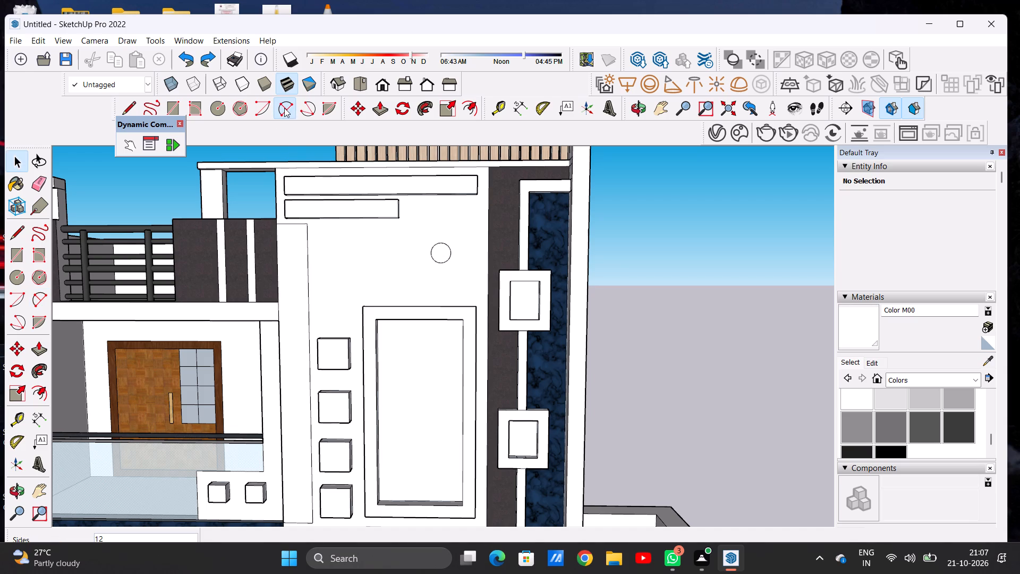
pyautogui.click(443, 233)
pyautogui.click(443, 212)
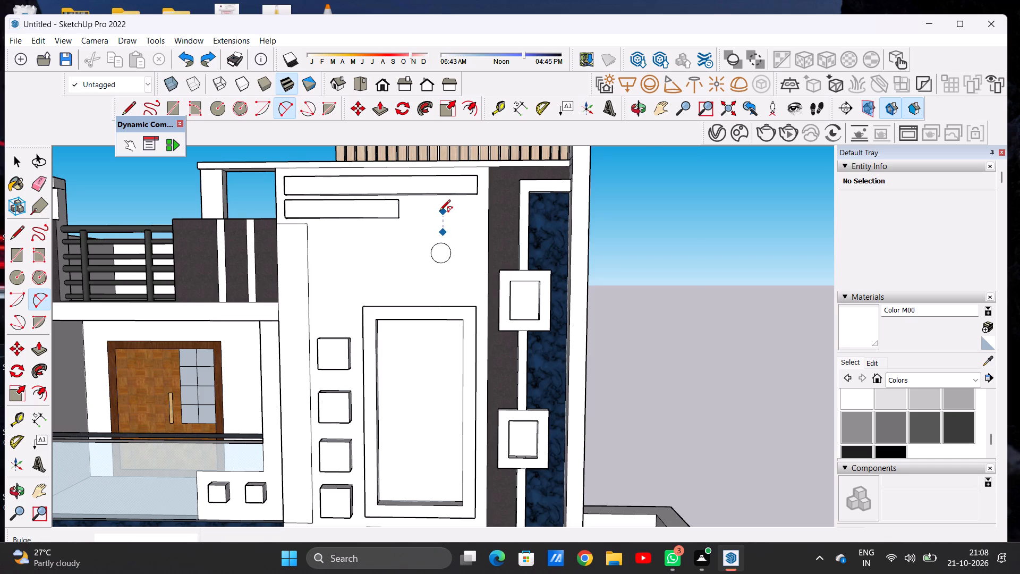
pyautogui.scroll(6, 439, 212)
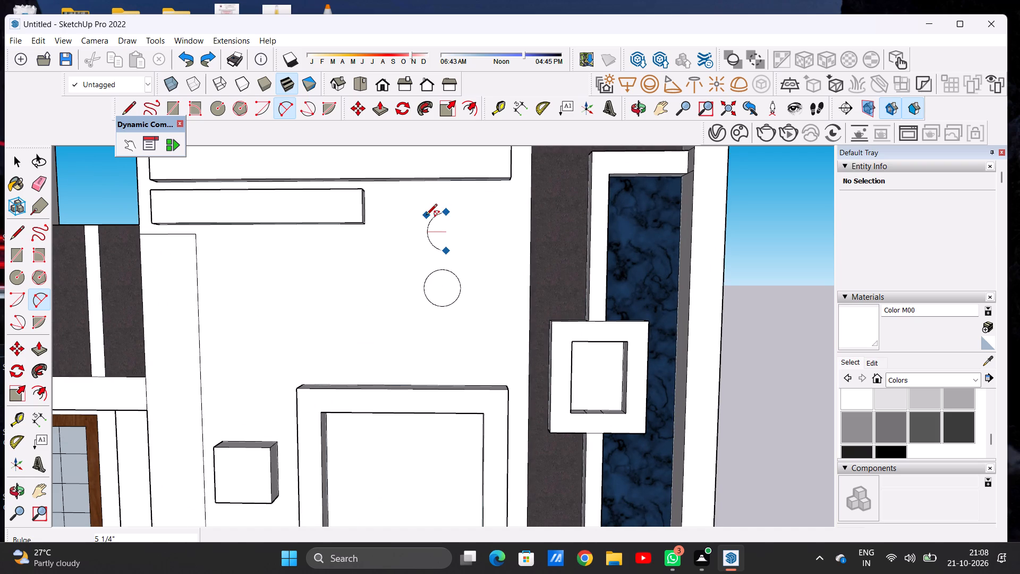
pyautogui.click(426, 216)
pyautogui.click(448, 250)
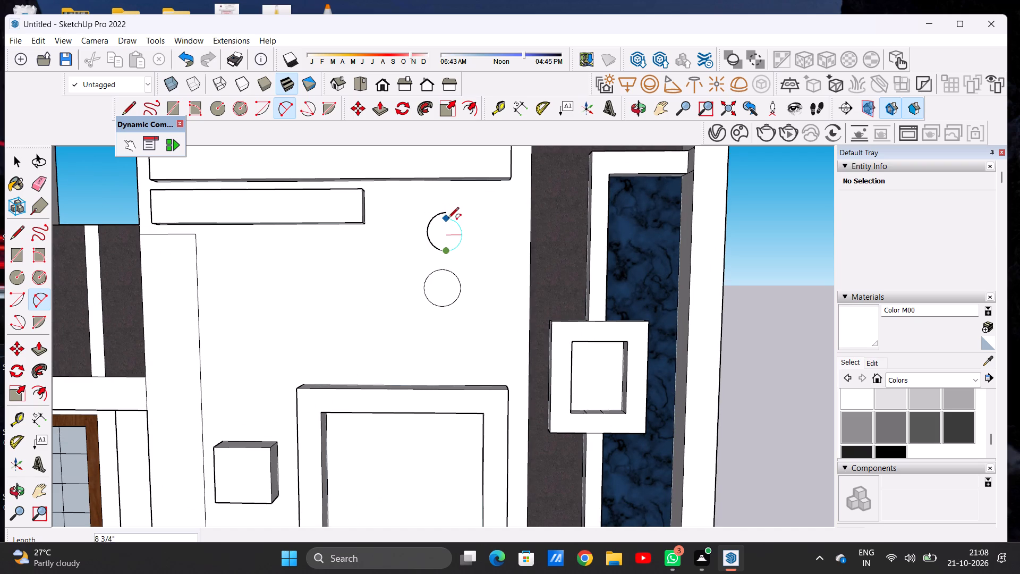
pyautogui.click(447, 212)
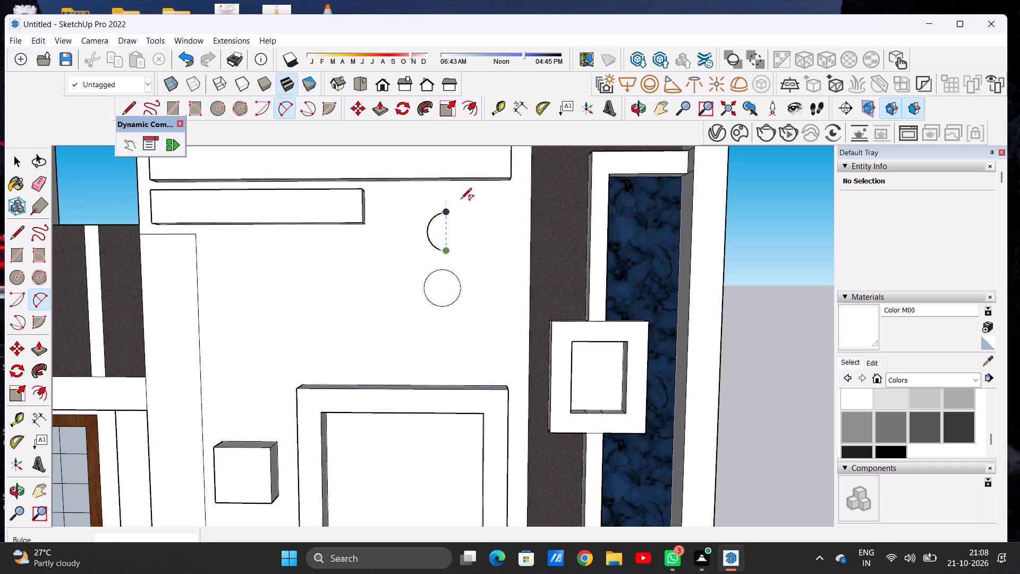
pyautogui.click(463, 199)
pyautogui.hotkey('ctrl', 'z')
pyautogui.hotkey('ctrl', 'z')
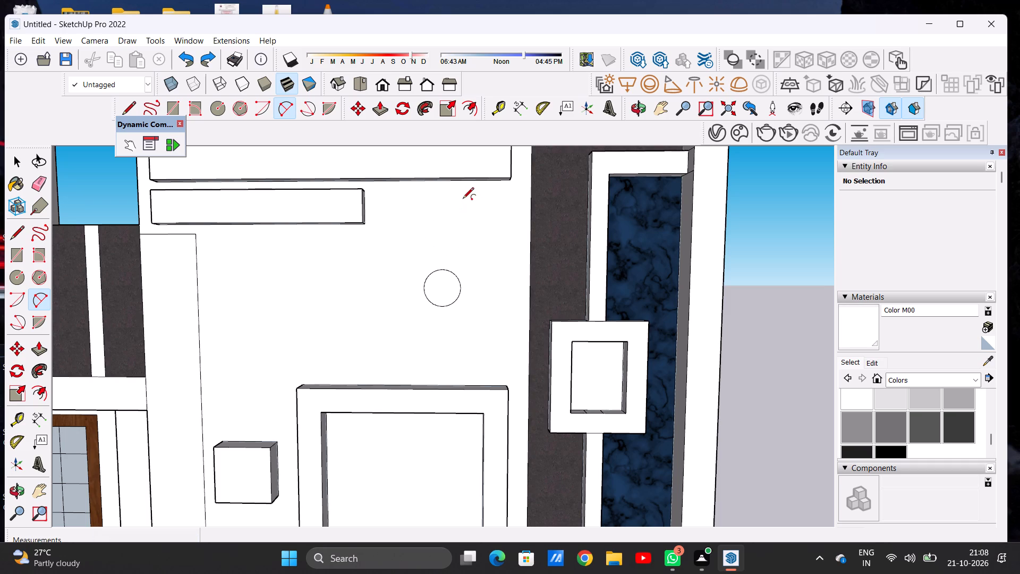
# Draw two opposing vertical two-point arcs above the circle, the first bulging about 2 1/8", to form a closed leaf shape.
pyautogui.click(443, 249)
pyautogui.click(441, 218)
pyautogui.scroll(7, 433, 216)
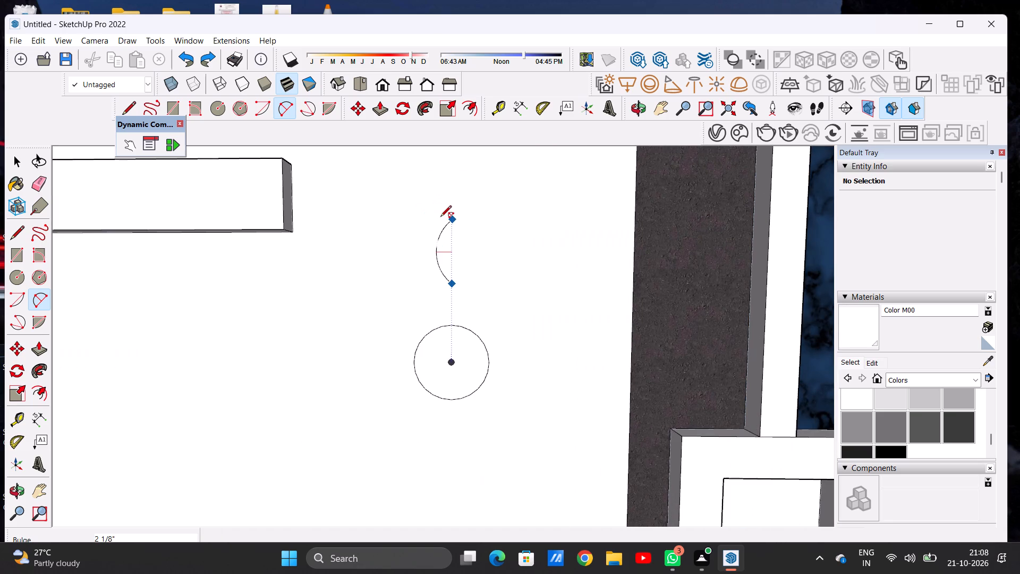
pyautogui.click(440, 217)
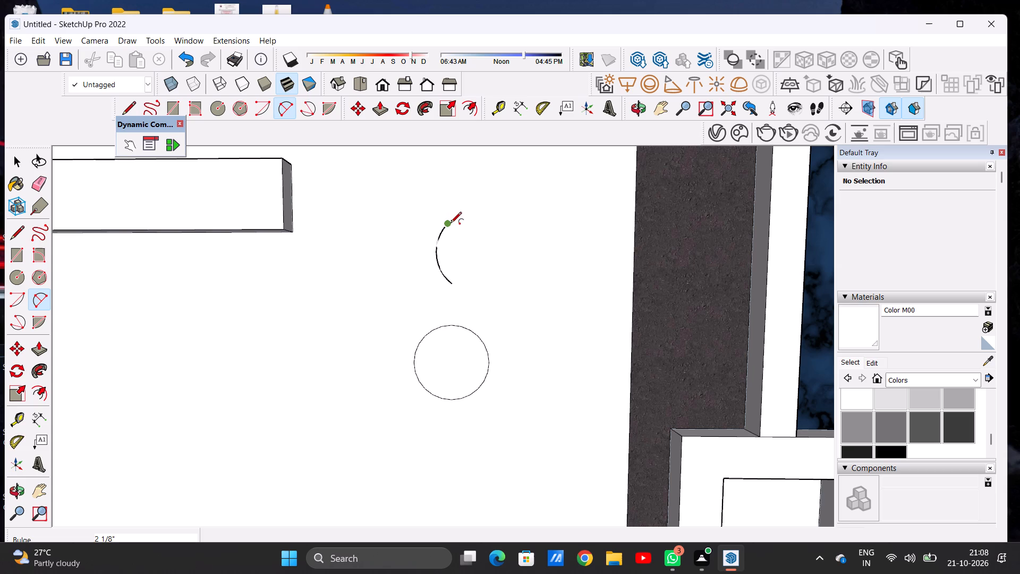
pyautogui.click(452, 221)
pyautogui.click(453, 283)
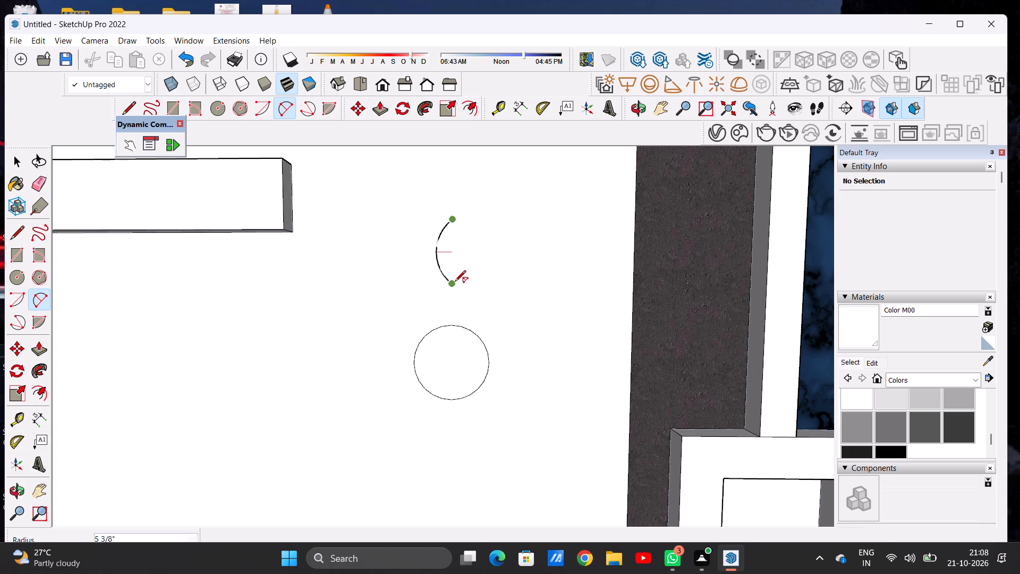
pyautogui.click(470, 274)
pyautogui.press('space')
# Replace the circle below the leaf with a smaller circle of about 2 3/4" radius, closer beneath the leaf.
pyautogui.scroll(-9, 375, 255)
pyautogui.scroll(1, 375, 255)
pyautogui.scroll(-5, 387, 264)
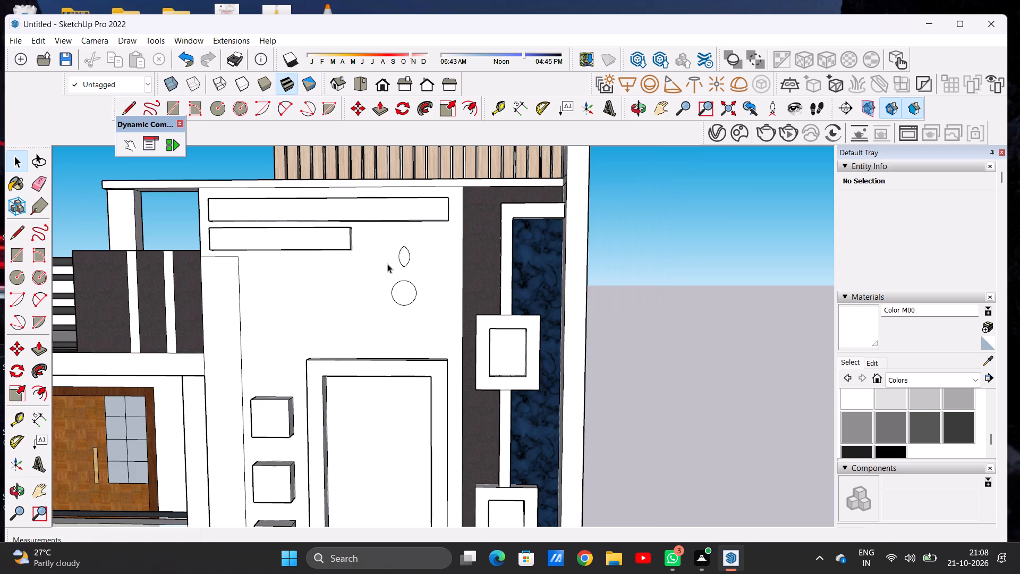
pyautogui.scroll(1, 407, 272)
pyautogui.scroll(-1, 407, 272)
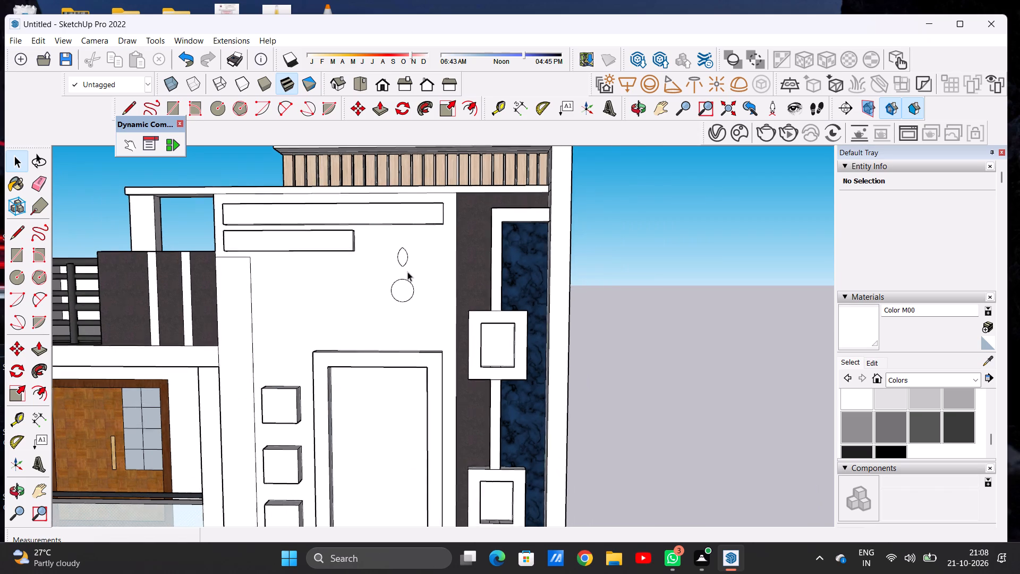
pyautogui.scroll(3, 407, 272)
pyautogui.scroll(-1, 403, 259)
pyautogui.scroll(6, 403, 259)
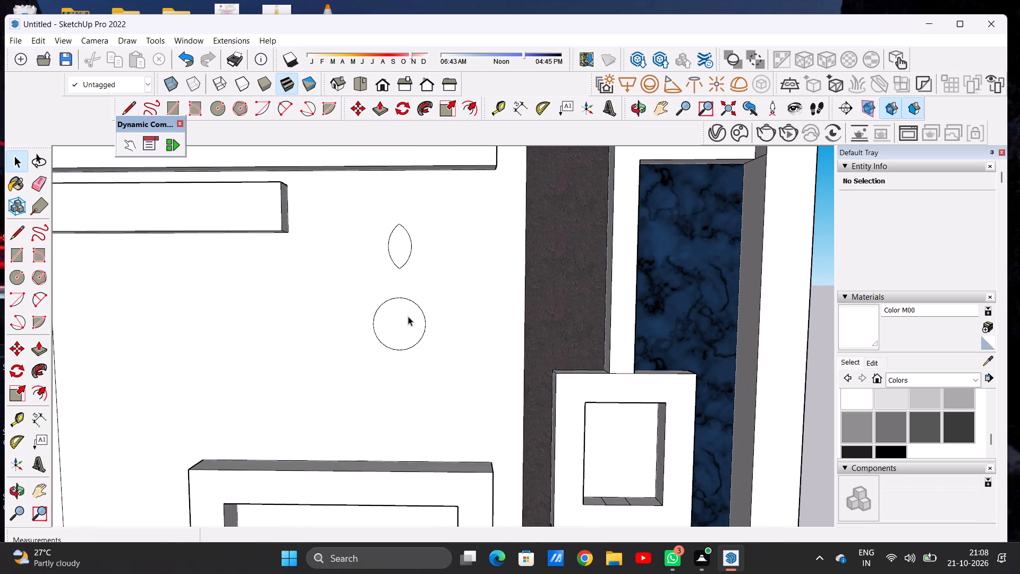
pyautogui.doubleClick(407, 316)
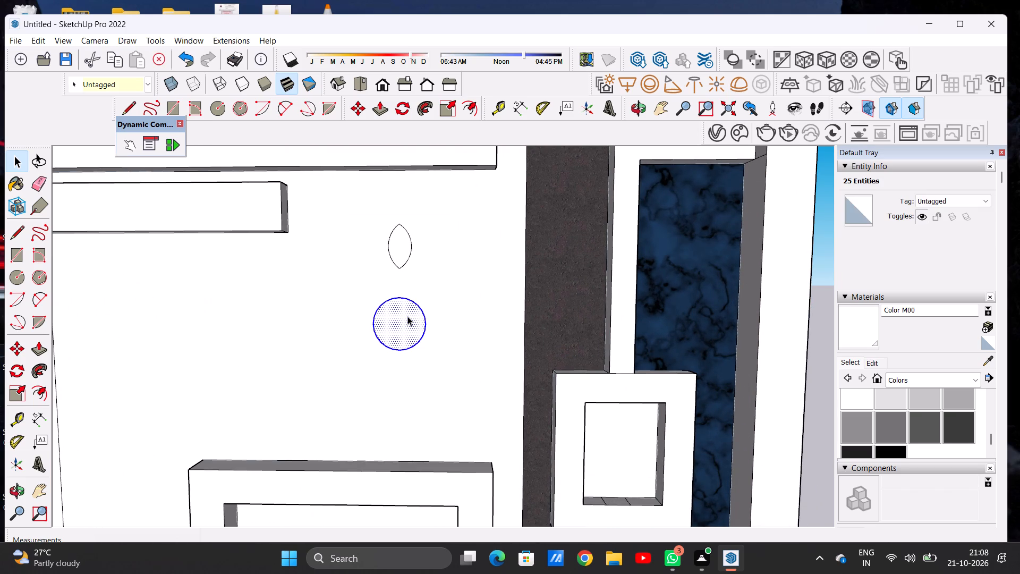
pyautogui.press('Delete')
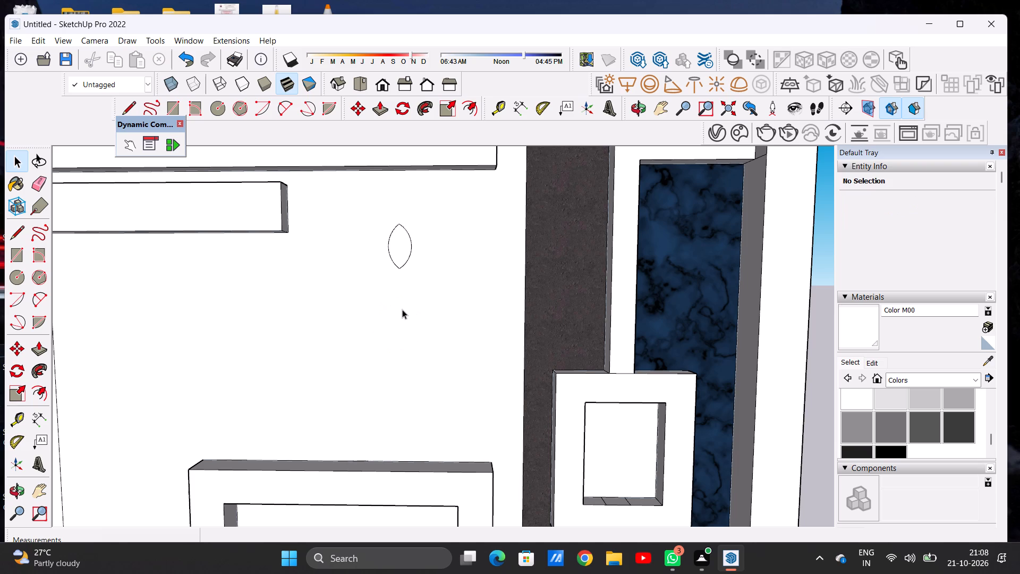
pyautogui.press('c')
pyautogui.click(402, 302)
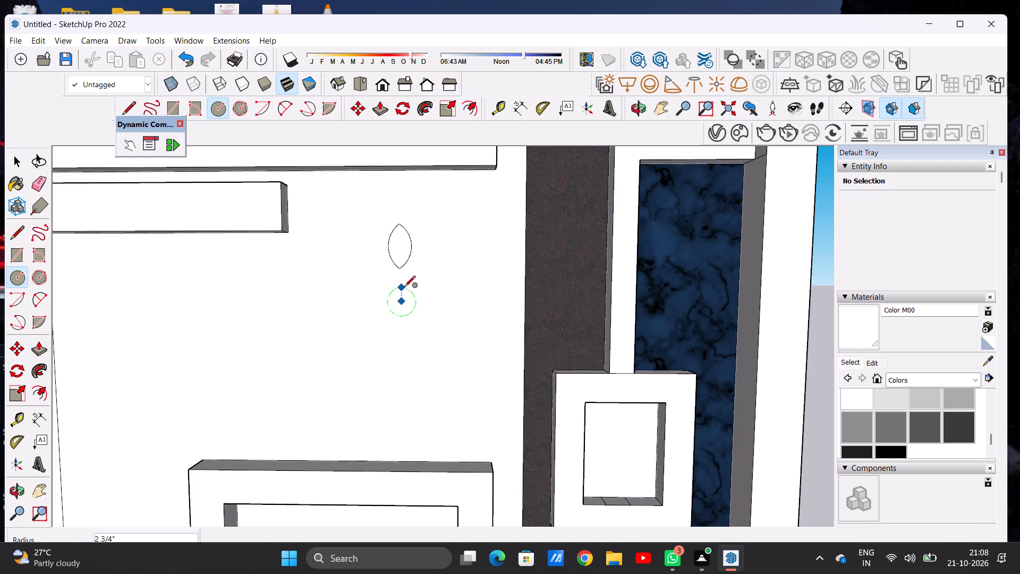
pyautogui.click(404, 288)
pyautogui.press('space')
# Move the vertical leaf shape about 2" down toward the small circle.
pyautogui.doubleClick(400, 261)
pyautogui.press('m')
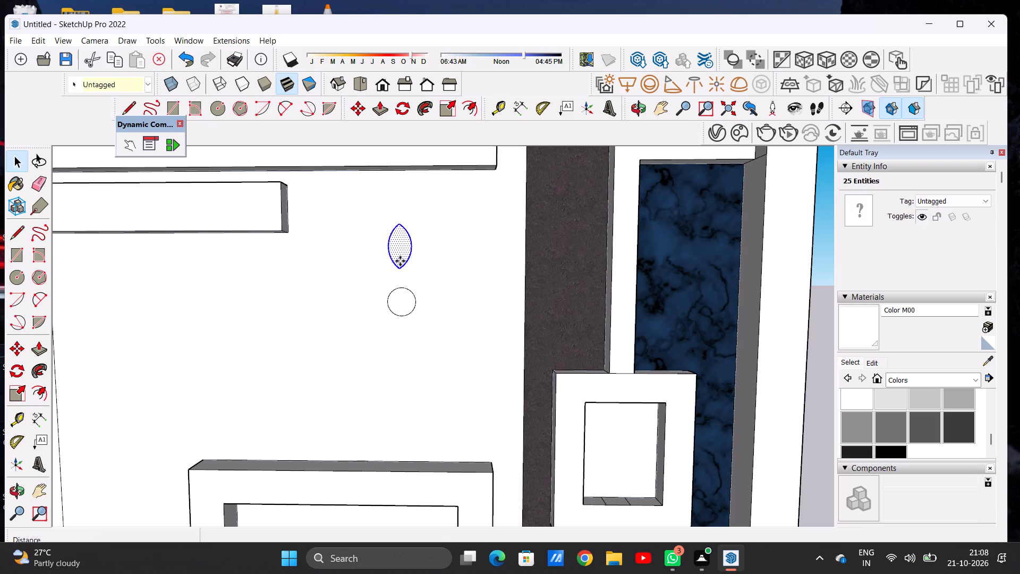
pyautogui.click(399, 268)
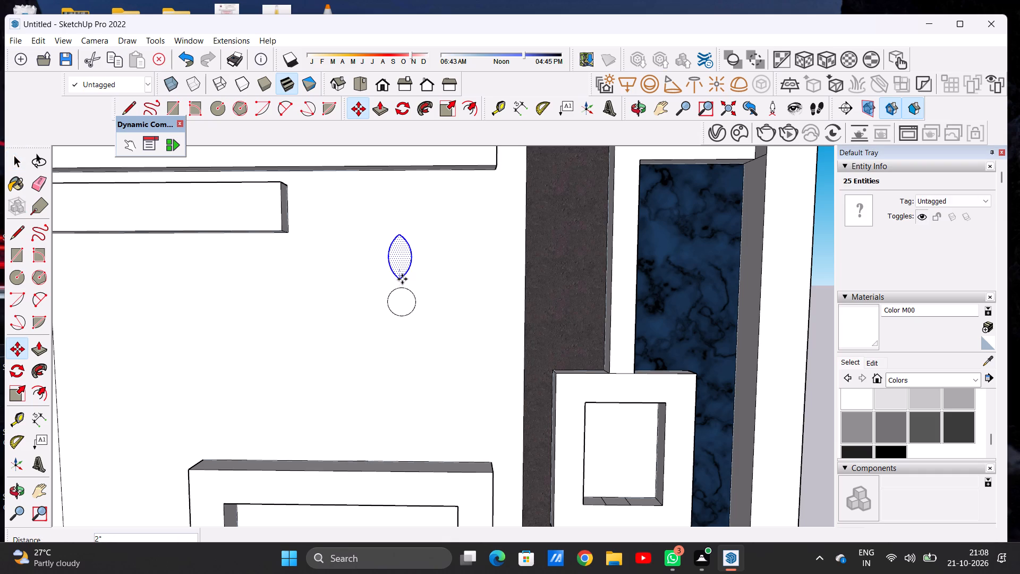
pyautogui.click(402, 279)
pyautogui.press('space')
pyautogui.scroll(-15, 399, 268)
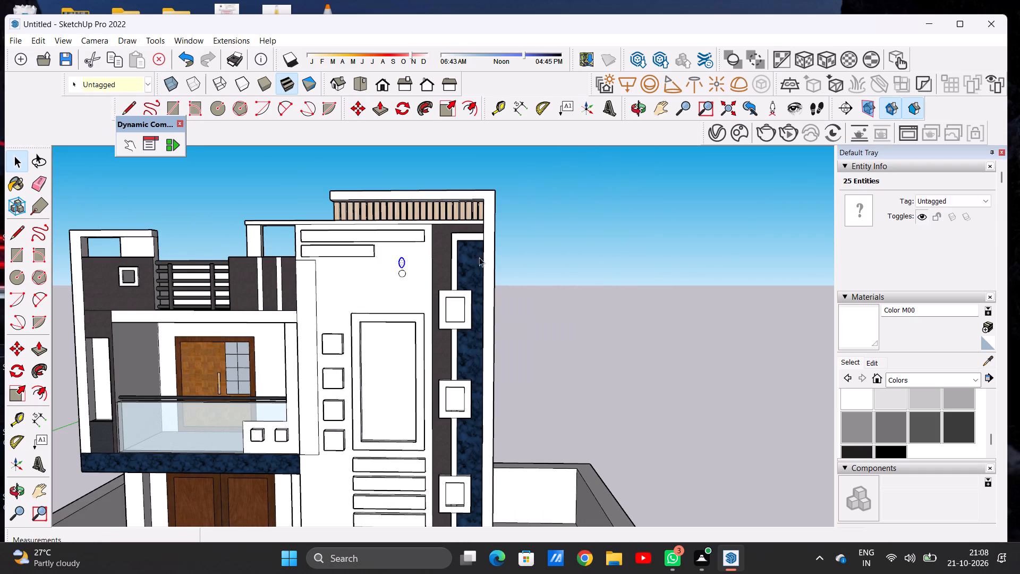
pyautogui.click(545, 254)
# Draw a horizontal leaf to the right of the circle from two opposing arcs, about 4 11/16" long with about 1 1/2" bulge.
pyautogui.scroll(10, 408, 276)
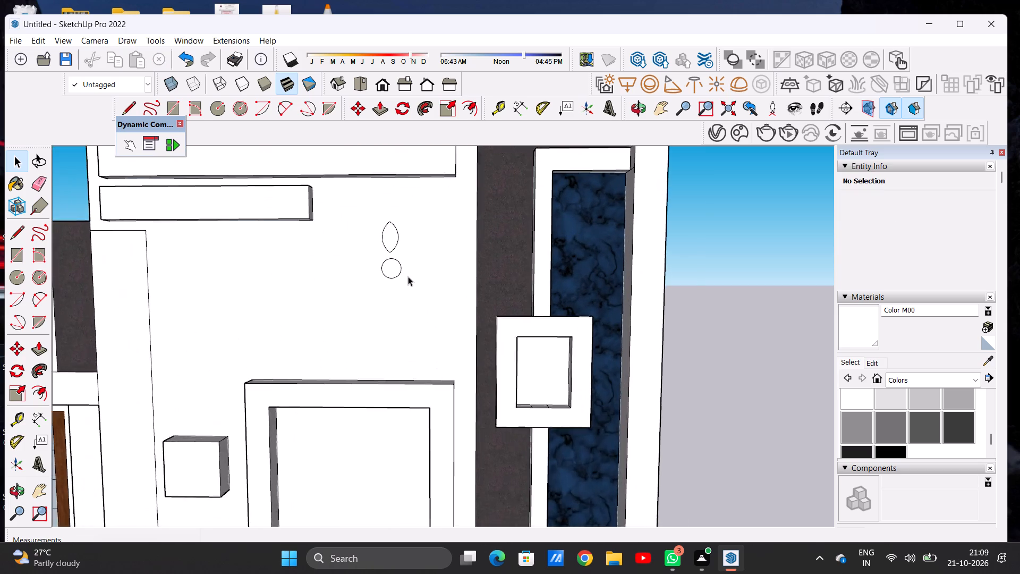
pyautogui.scroll(2, 408, 276)
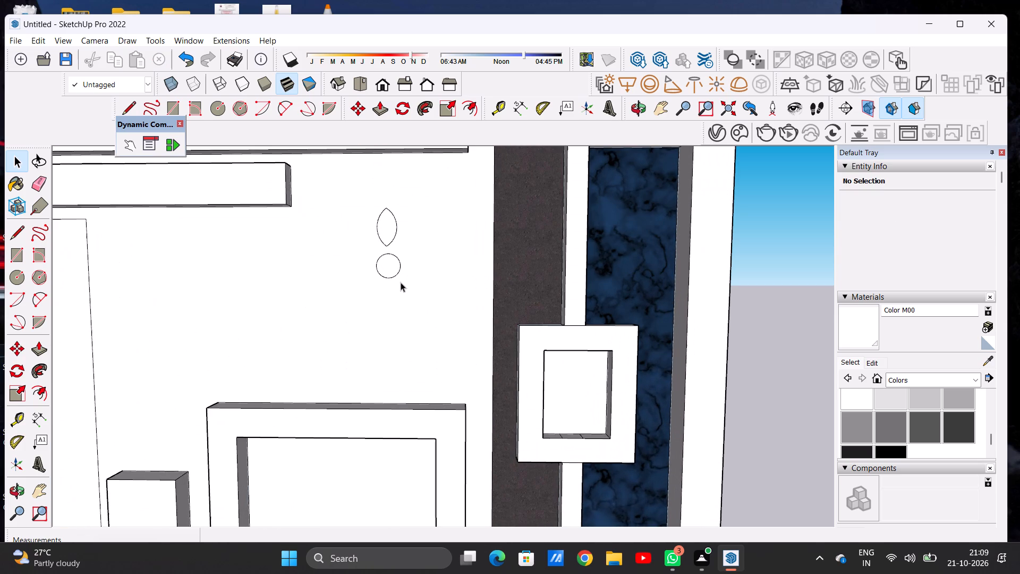
pyautogui.click(282, 104)
pyautogui.scroll(2, 412, 259)
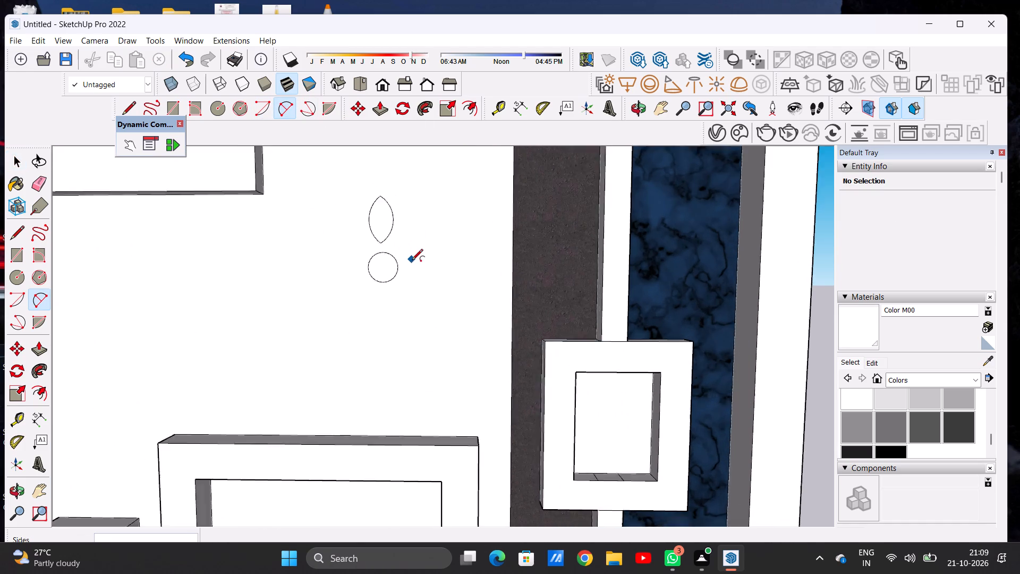
pyautogui.scroll(3, 412, 261)
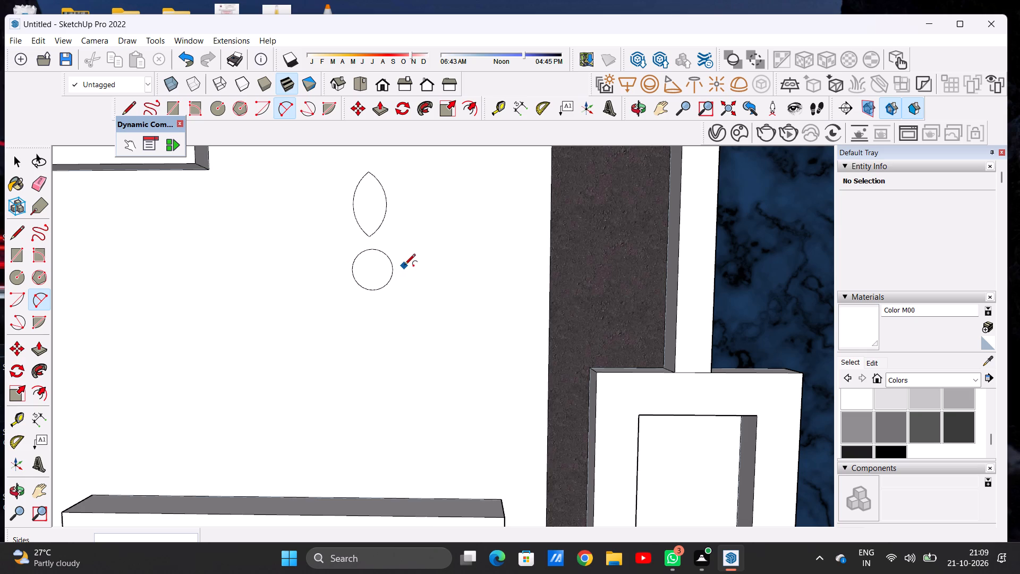
pyautogui.click(403, 271)
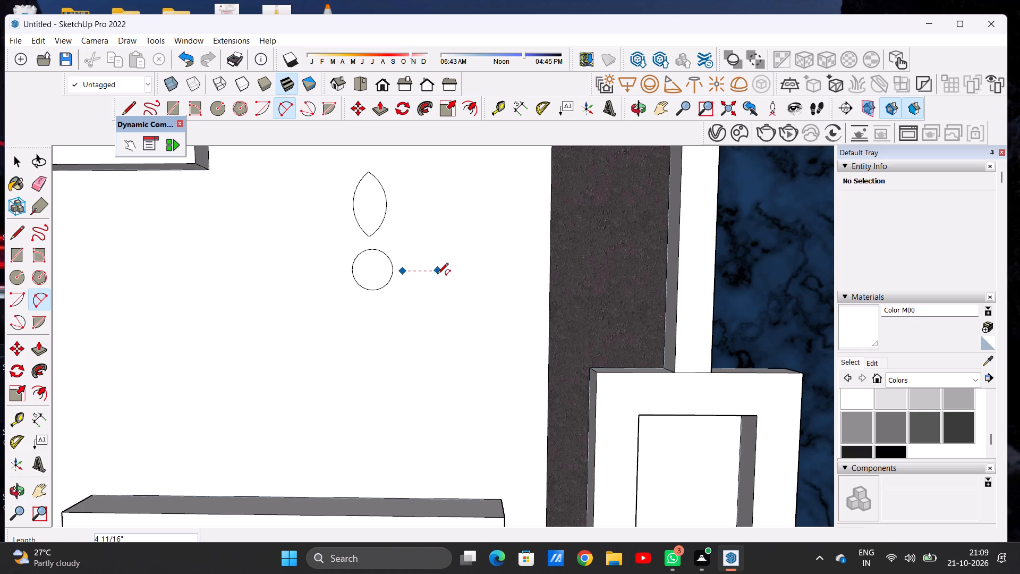
pyautogui.click(437, 275)
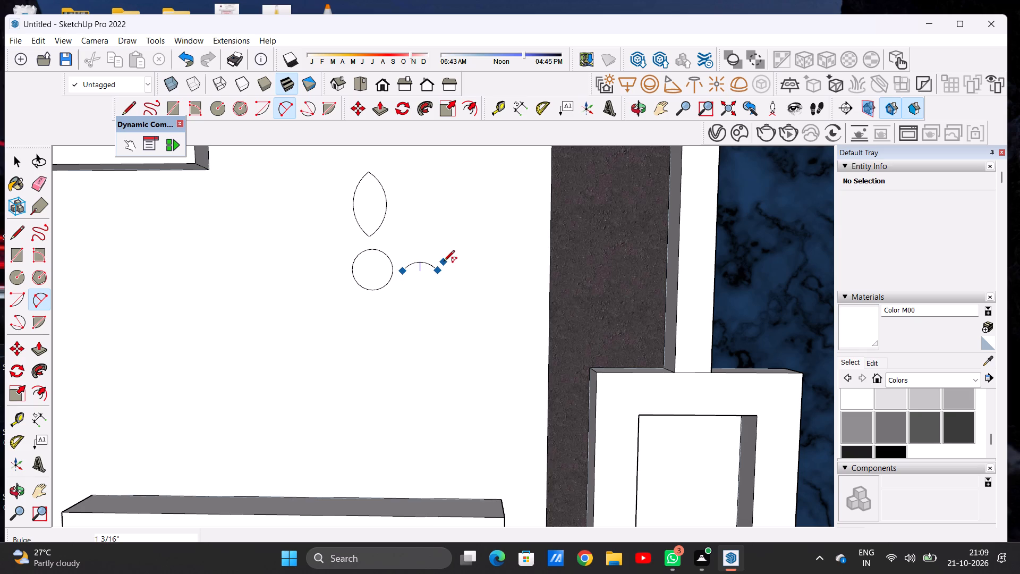
pyautogui.click(445, 260)
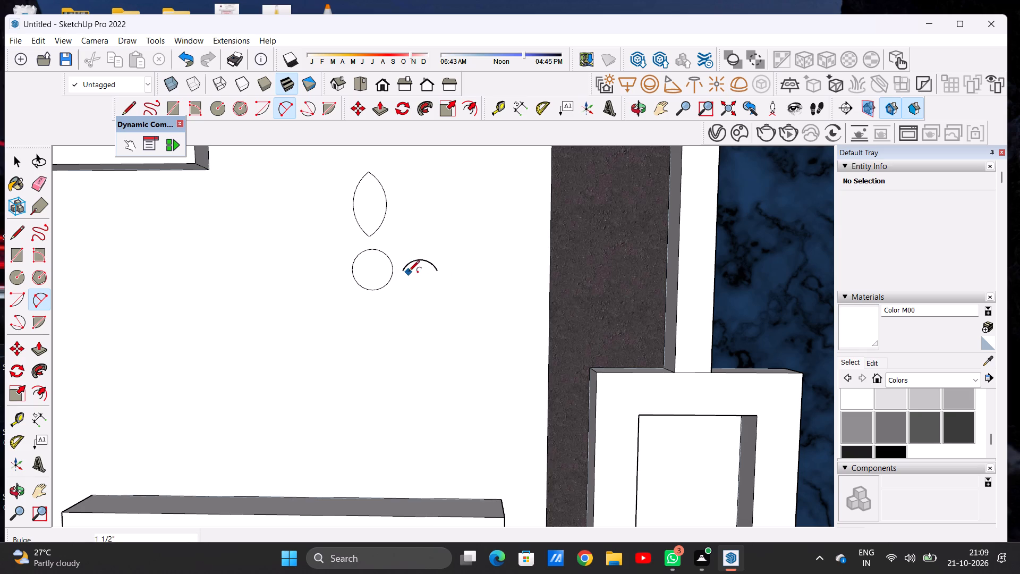
pyautogui.click(407, 272)
pyautogui.click(437, 272)
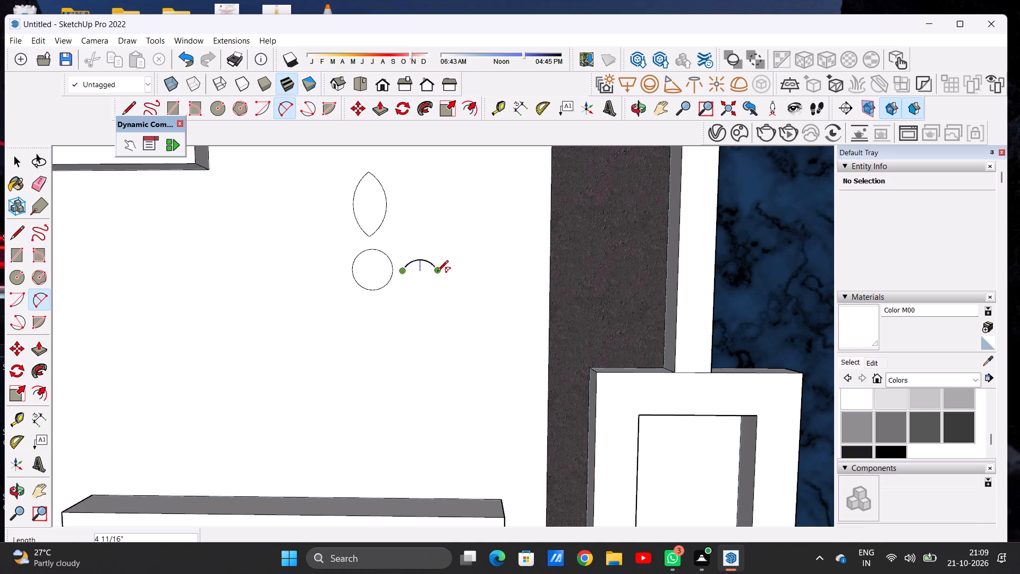
pyautogui.click(444, 282)
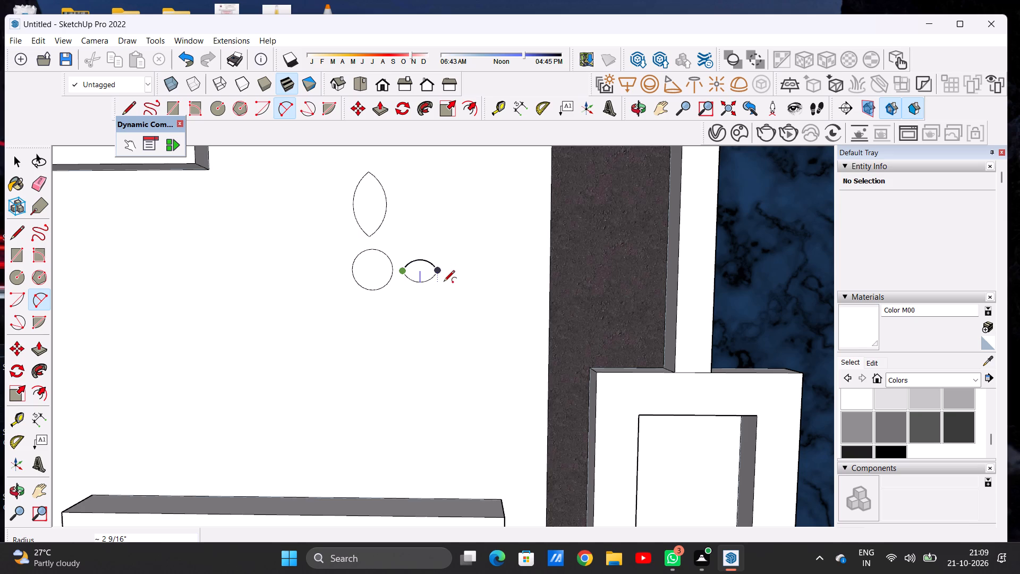
pyautogui.press('space')
# Scale the horizontal leaf lengthwise, away from the circle, by about 1.50 along the red axis.
pyautogui.scroll(-5, 379, 256)
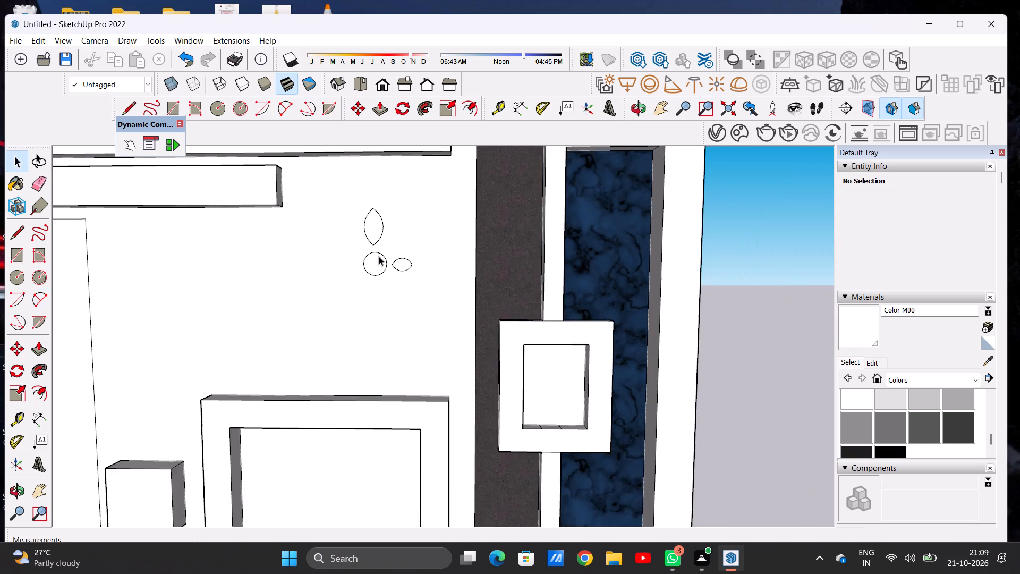
pyautogui.scroll(-6, 379, 256)
pyautogui.scroll(13, 390, 265)
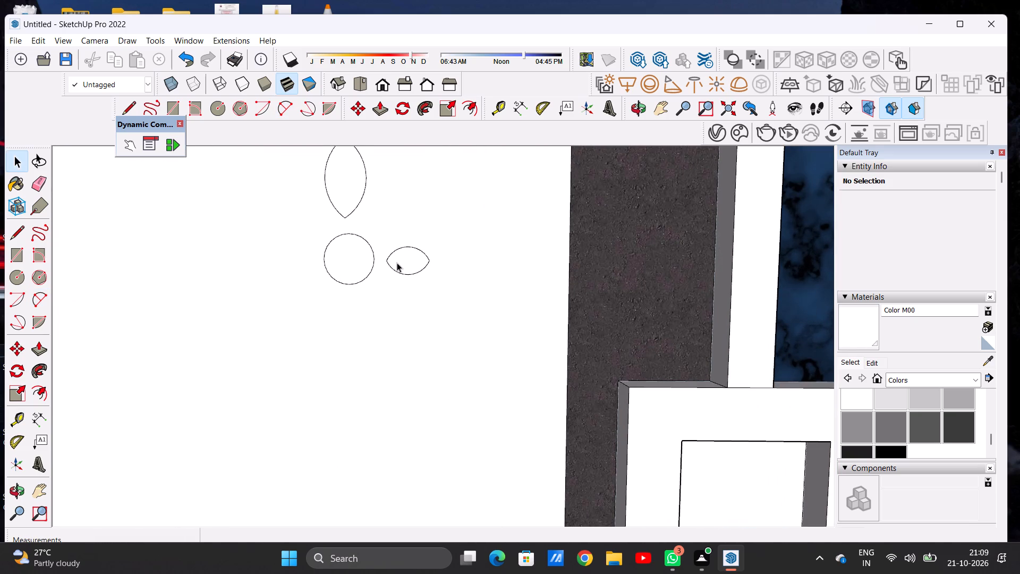
pyautogui.doubleClick(397, 263)
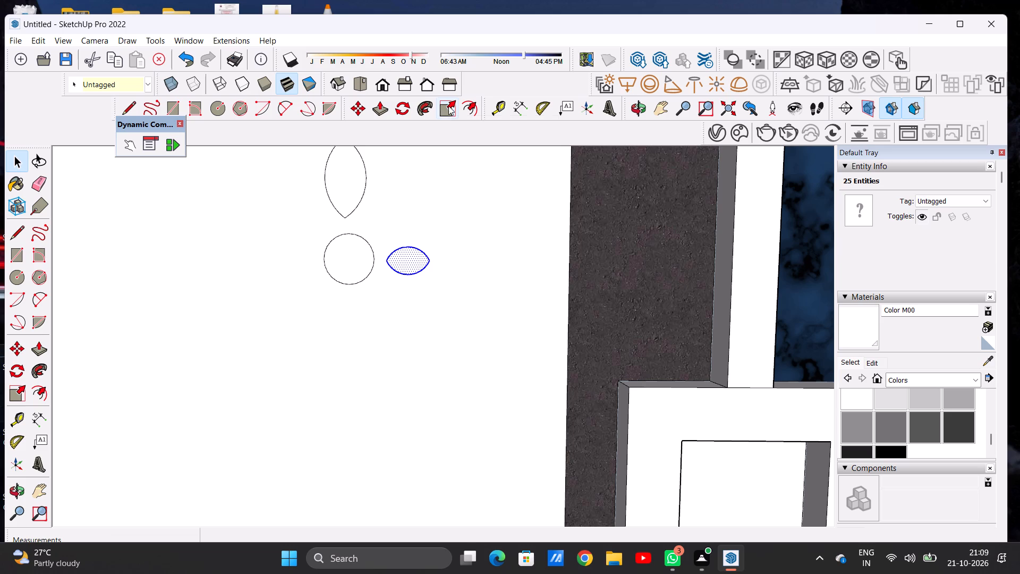
pyautogui.click(448, 106)
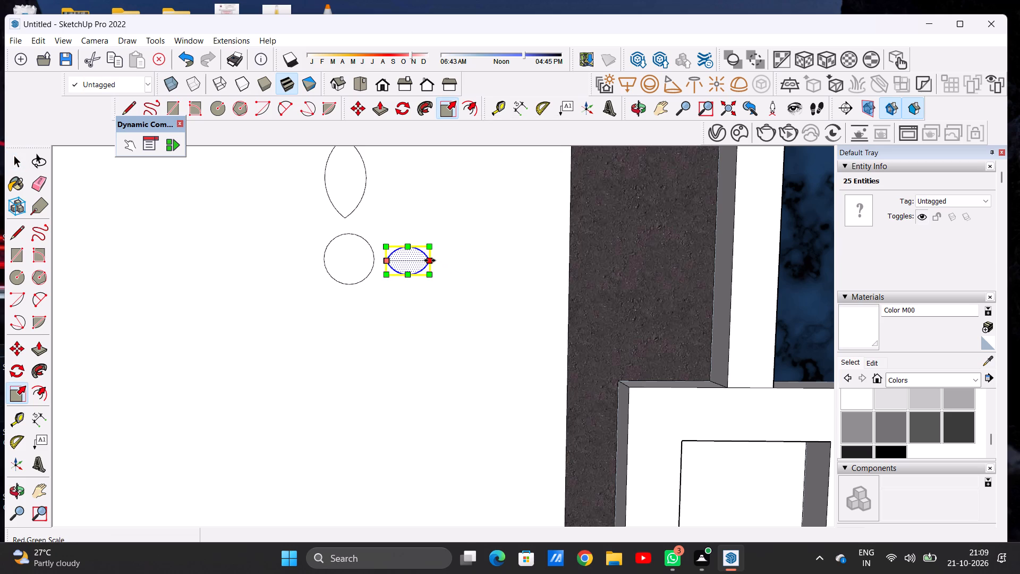
pyautogui.click(430, 260)
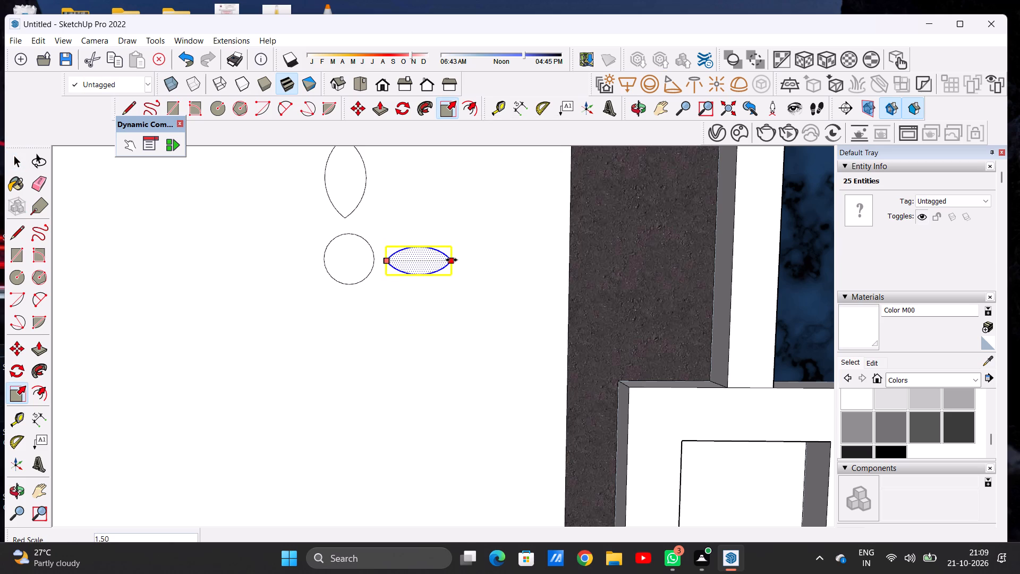
pyautogui.click(452, 260)
pyautogui.press('space')
pyautogui.scroll(-9, 379, 276)
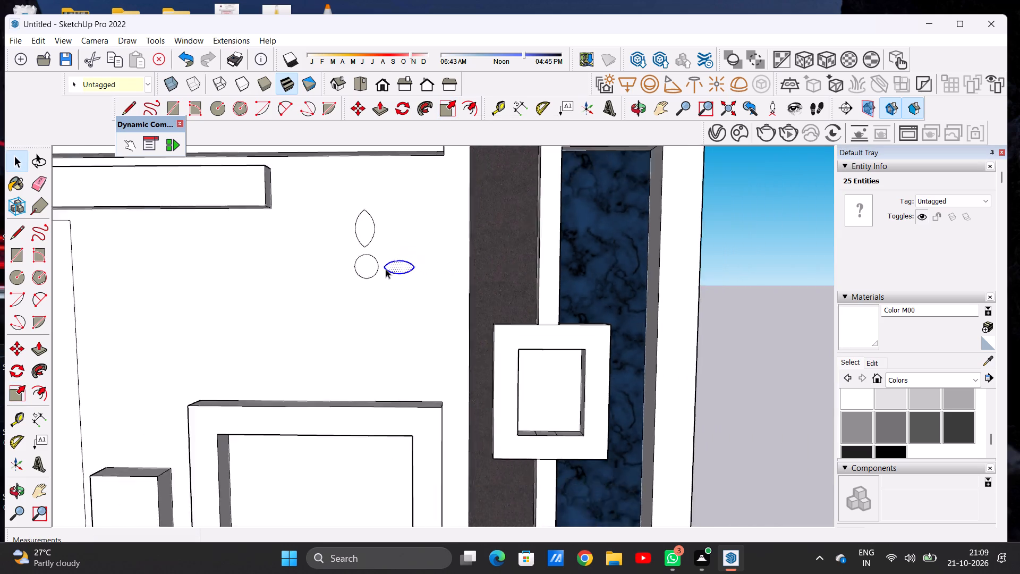
pyautogui.scroll(-2, 386, 269)
pyautogui.click(677, 290)
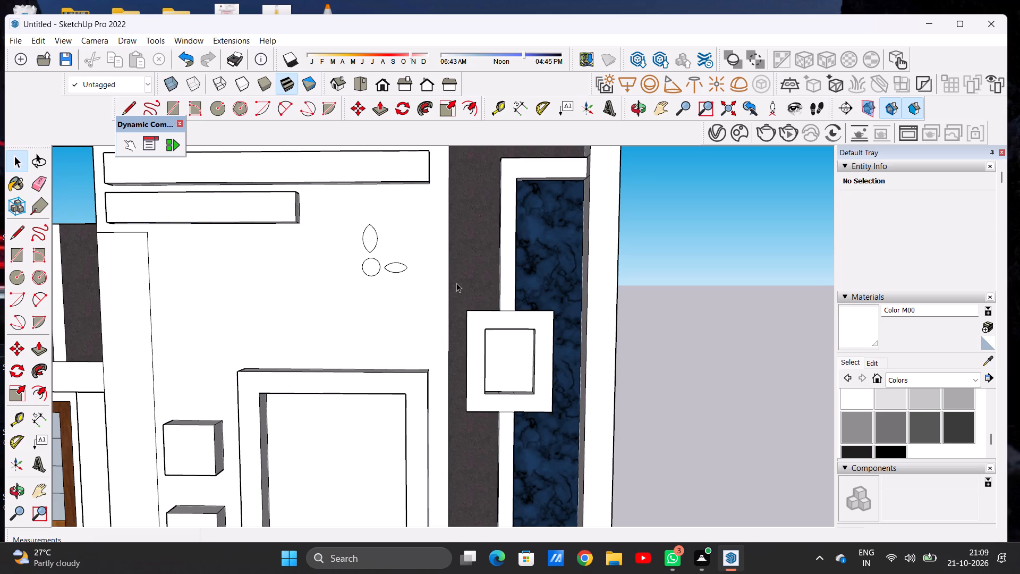
# Scale the horizontal leaf beside the circle upward in width by about 1.33 along the green axis.
pyautogui.scroll(6, 373, 242)
pyautogui.scroll(-6, 395, 294)
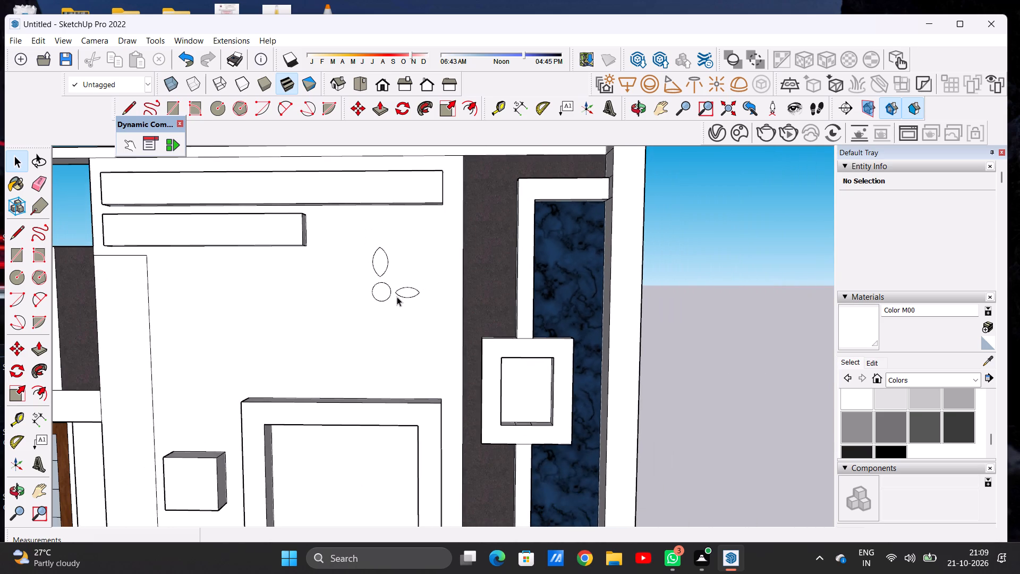
pyautogui.scroll(5, 396, 291)
pyautogui.doubleClick(418, 294)
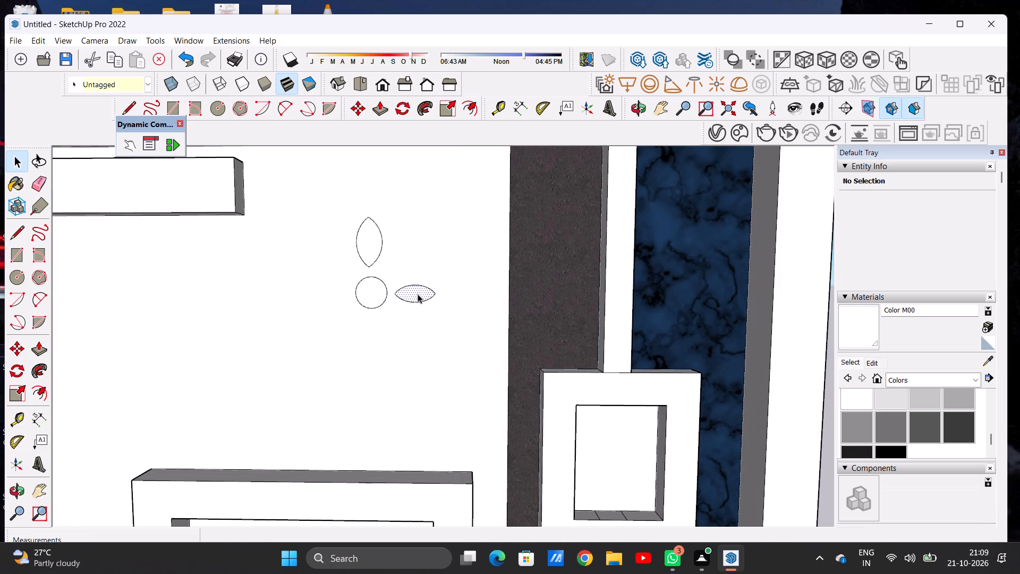
pyautogui.click(448, 103)
pyautogui.scroll(5, 409, 303)
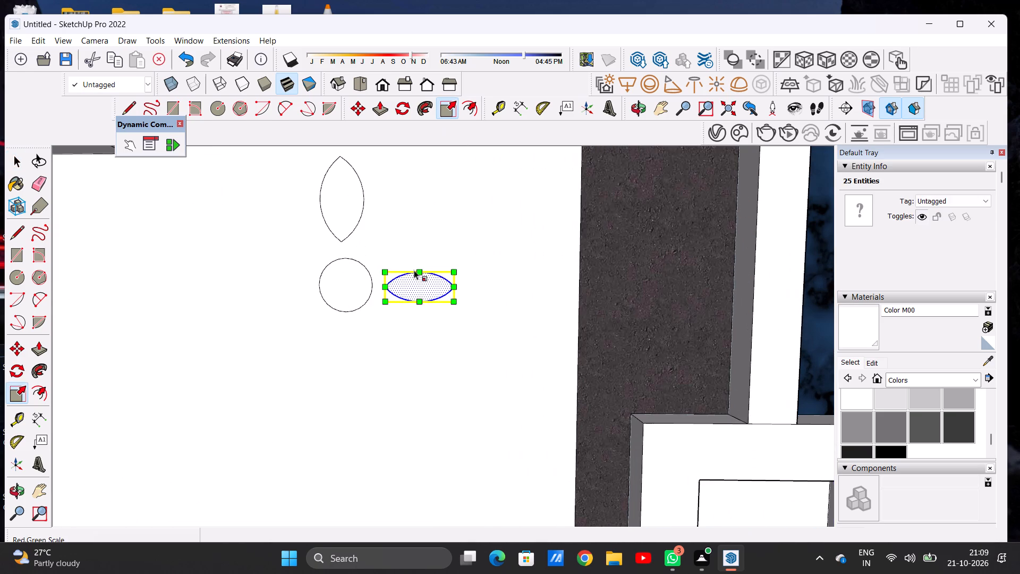
pyautogui.click(416, 268)
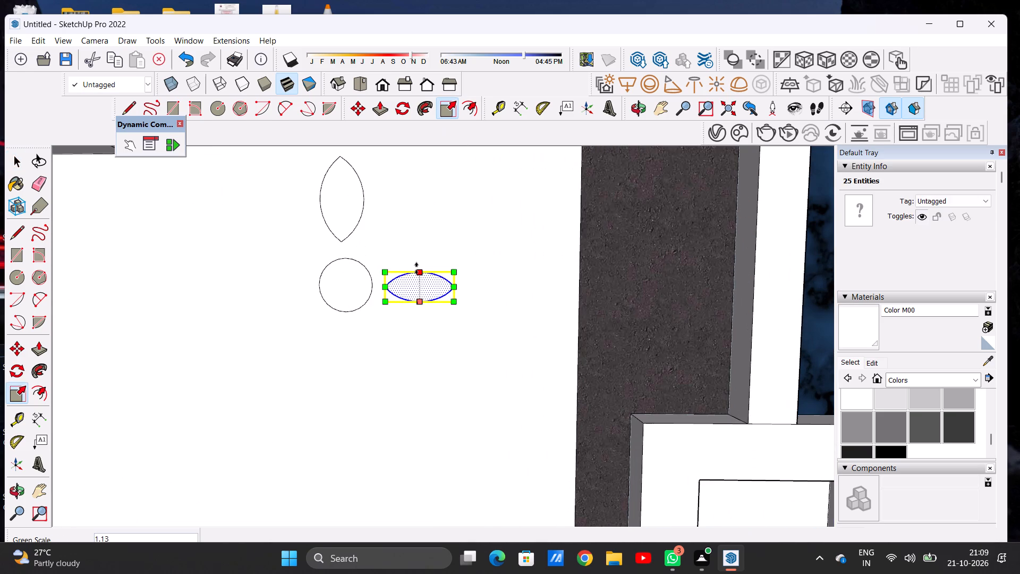
pyautogui.click(420, 263)
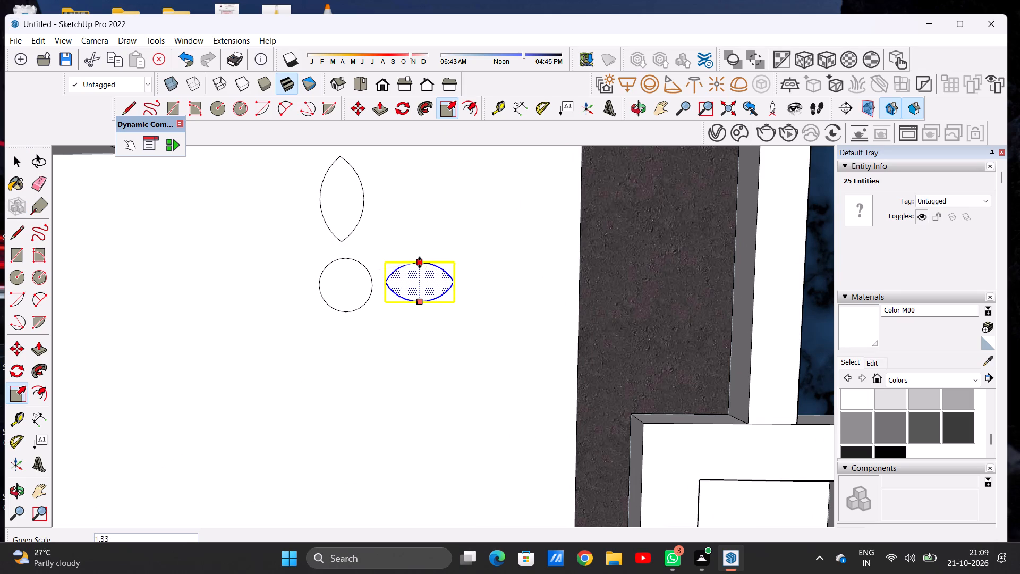
pyautogui.press('space')
pyautogui.scroll(-8, 393, 311)
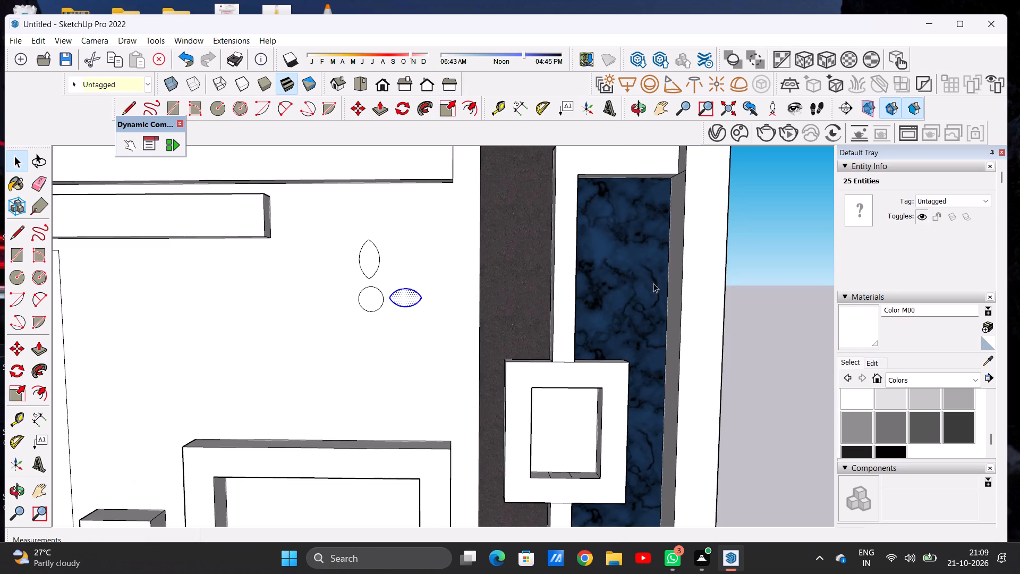
pyautogui.click(746, 260)
pyautogui.scroll(-3, 376, 323)
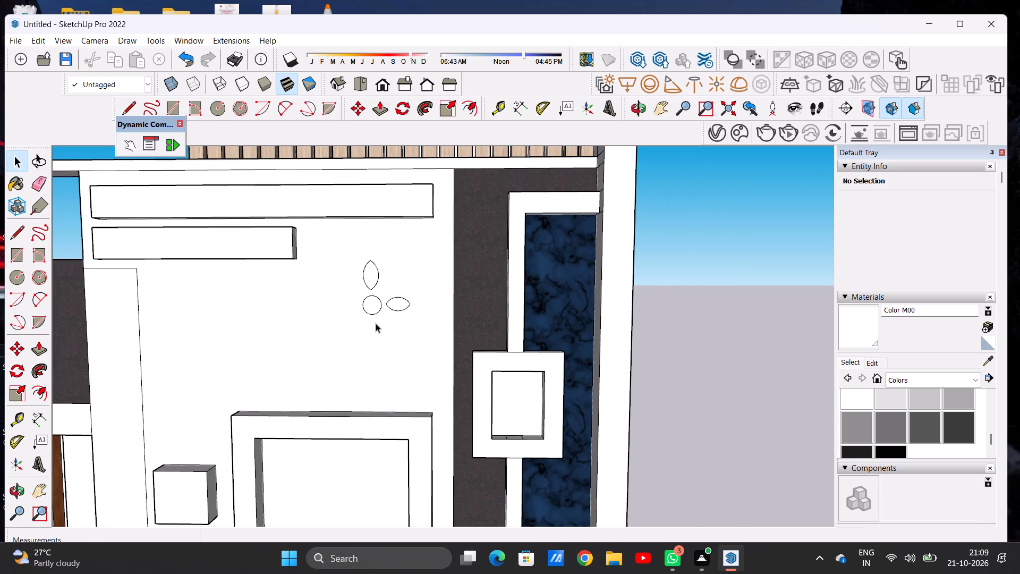
# Draw a vertical leaf below the circle from two opposing arcs, about 4 1/2" long with bulges of about 1" and 1 1/4".
pyautogui.scroll(7, 376, 323)
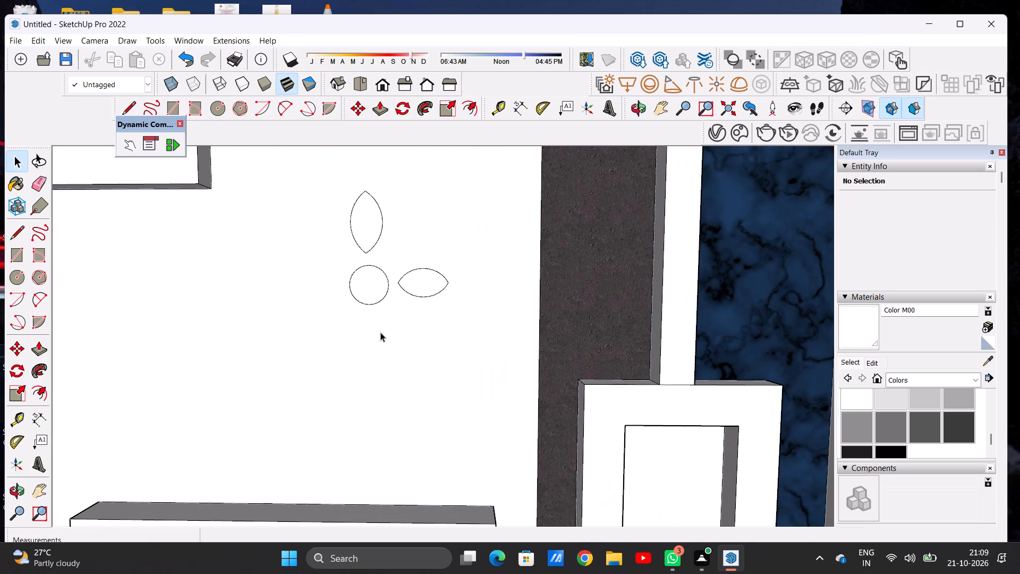
pyautogui.scroll(2, 370, 327)
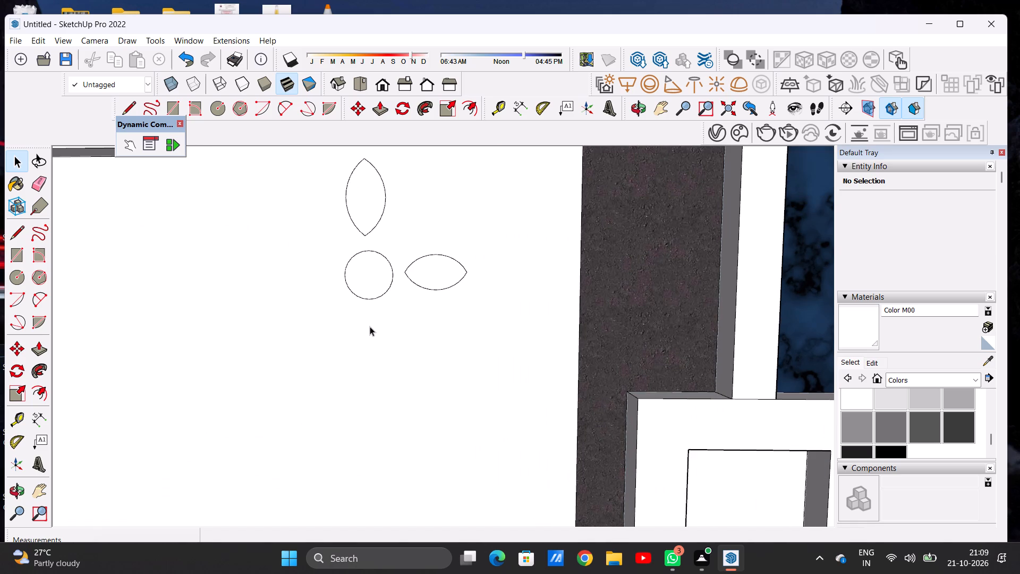
pyautogui.click(282, 107)
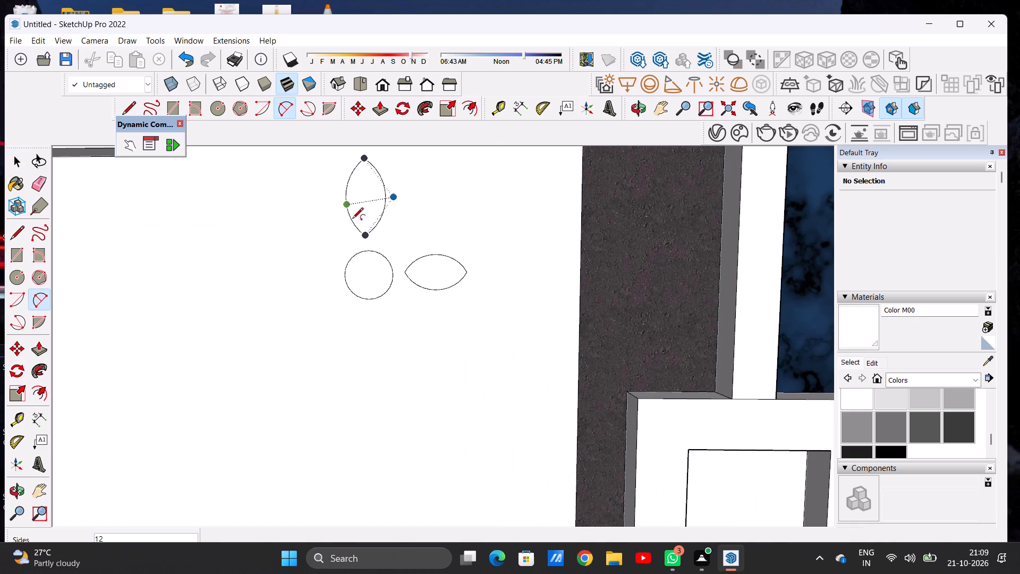
pyautogui.click(369, 314)
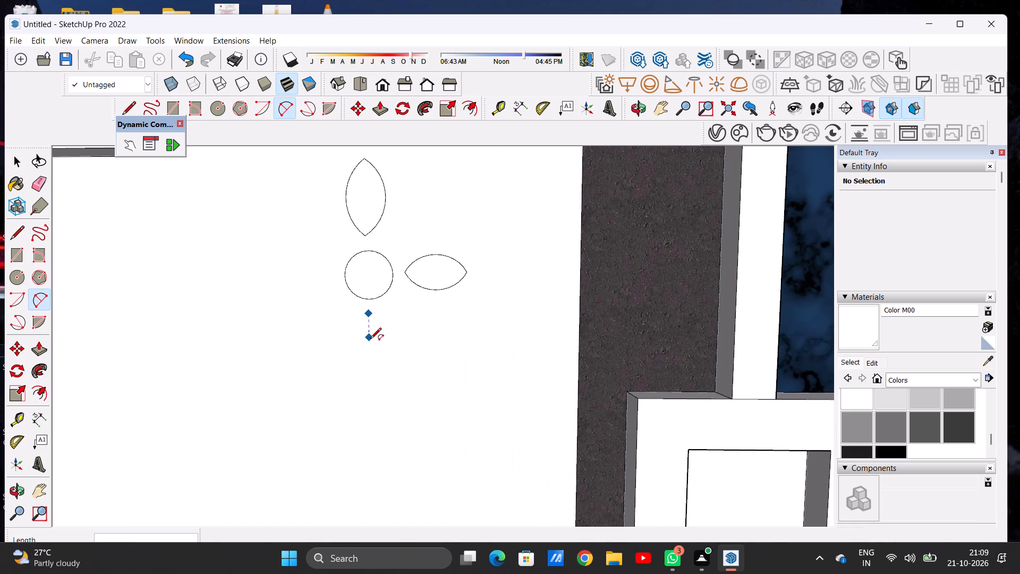
pyautogui.click(370, 353)
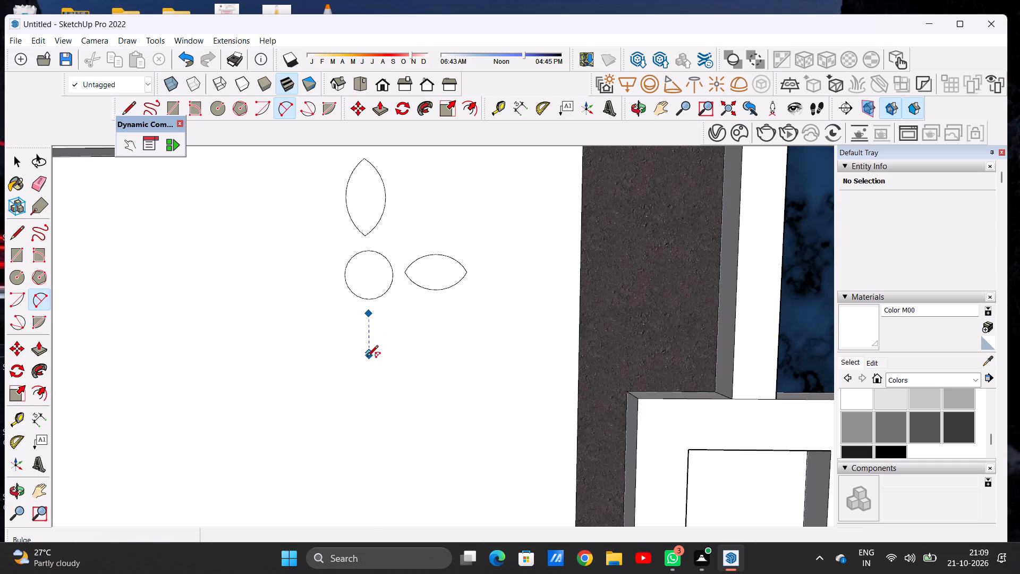
pyautogui.click(360, 355)
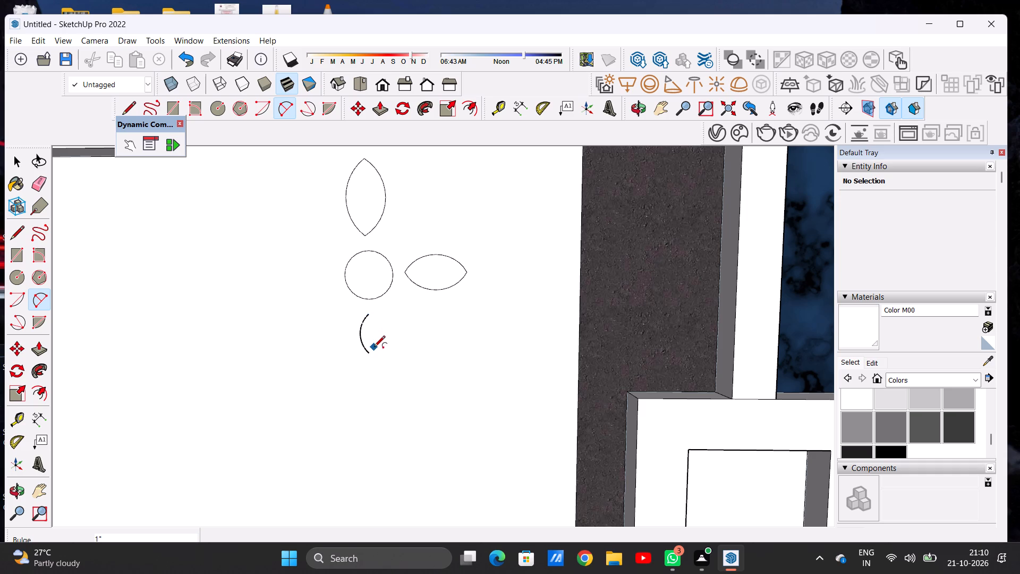
pyautogui.click(370, 354)
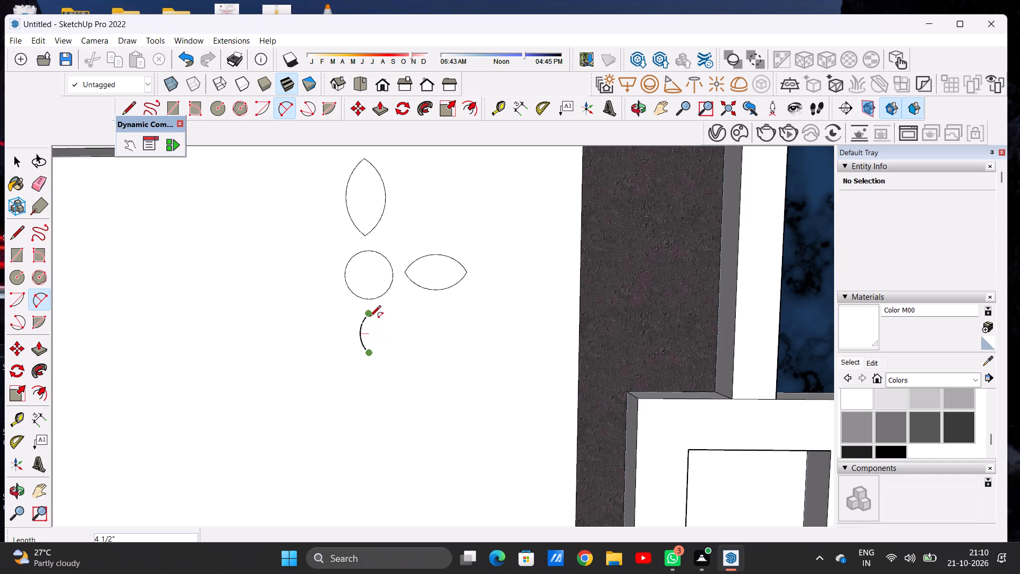
pyautogui.click(370, 317)
pyautogui.scroll(5, 376, 327)
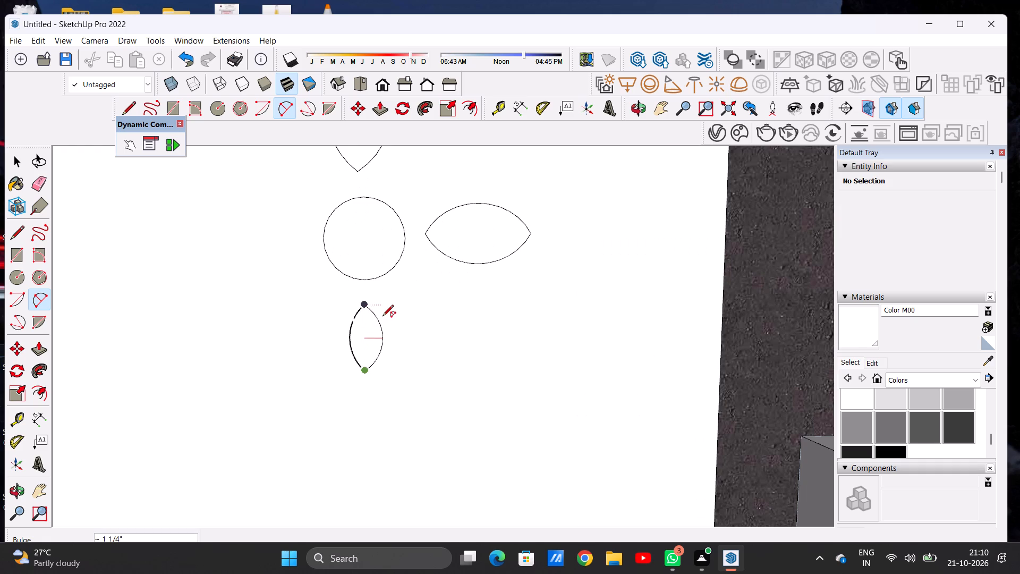
pyautogui.click(382, 317)
pyautogui.press('space')
pyautogui.scroll(-7, 332, 310)
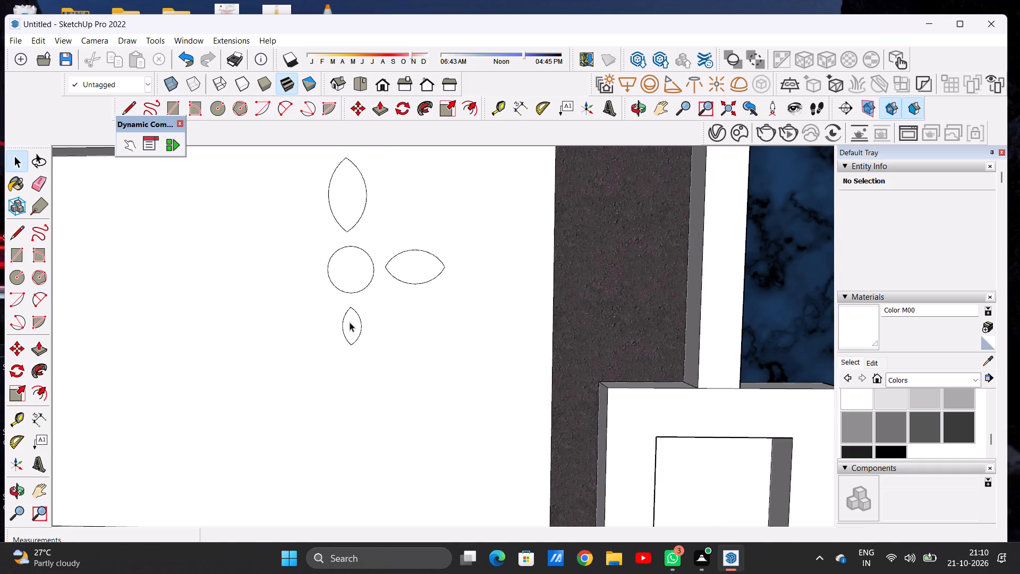
# Scale the leaf below the circle by about 1.24 downward along the green axis and about 1.29 in width along the red axis.
pyautogui.scroll(6, 349, 323)
pyautogui.doubleClick(349, 323)
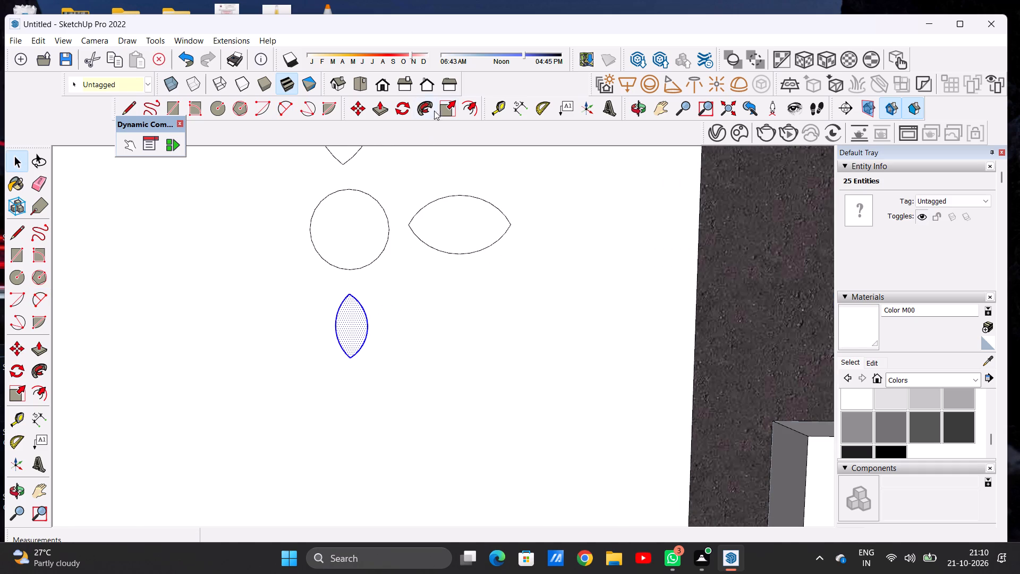
pyautogui.click(447, 108)
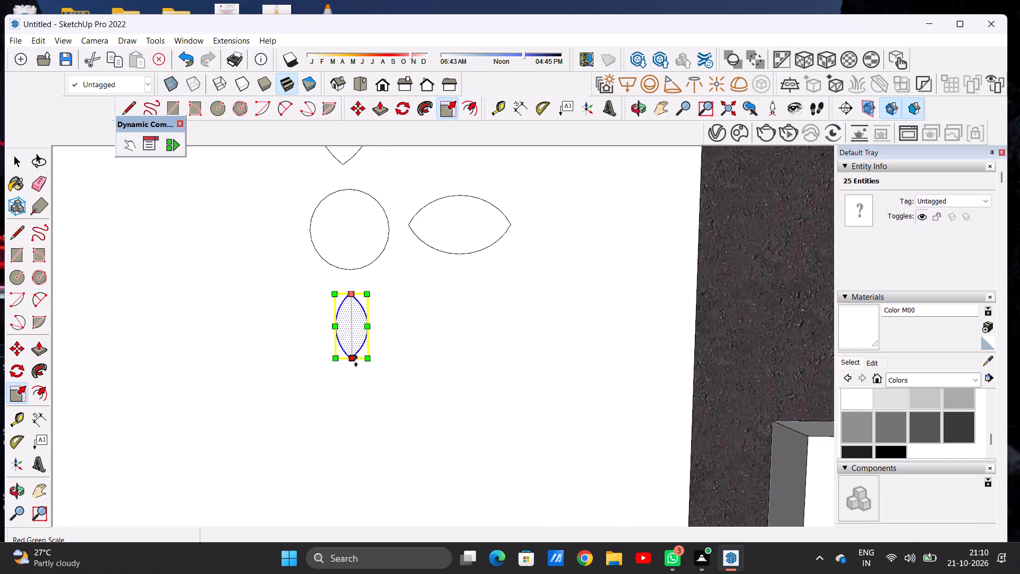
pyautogui.click(356, 361)
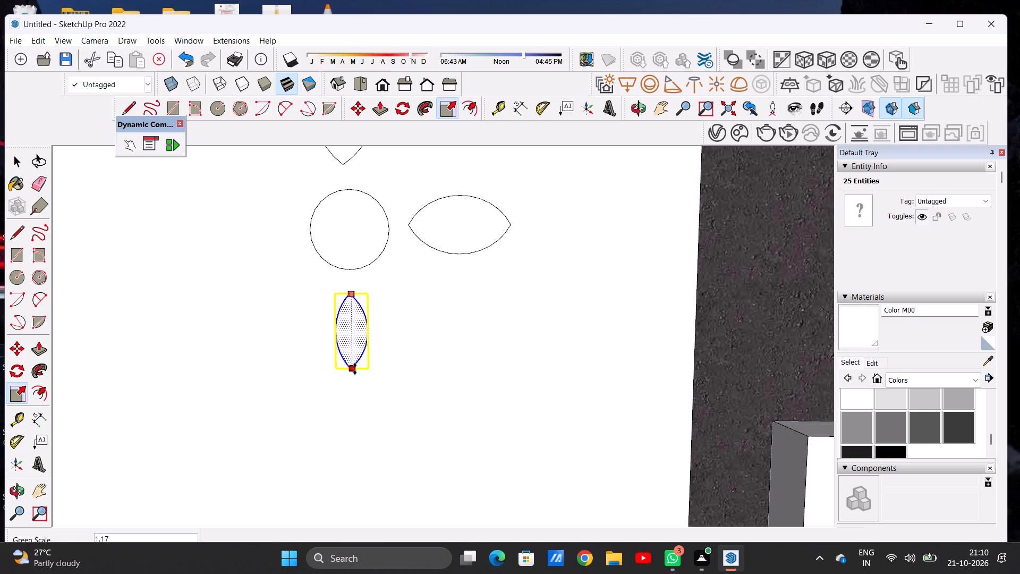
pyautogui.click(355, 373)
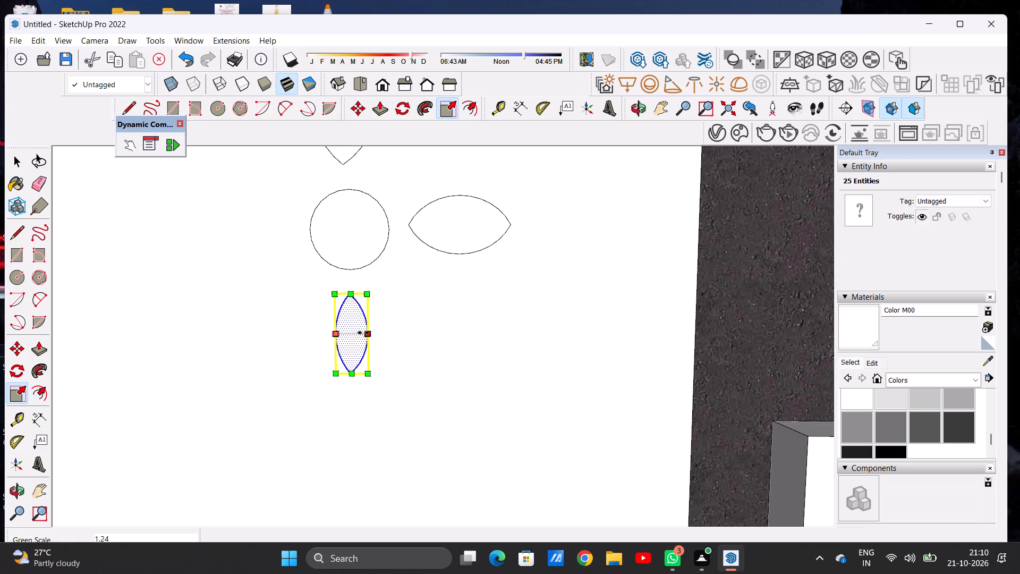
pyautogui.click(363, 333)
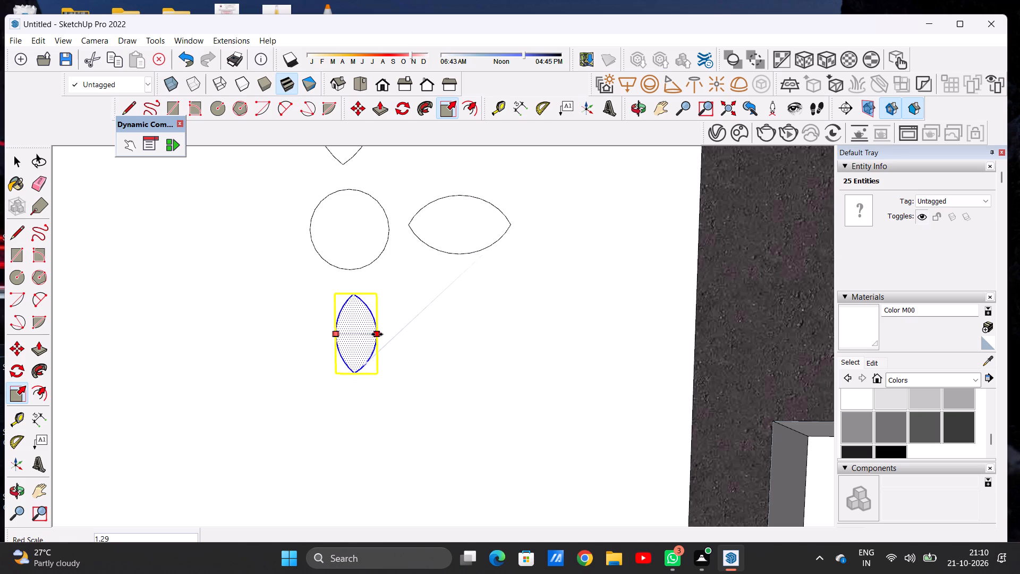
pyautogui.click(377, 334)
pyautogui.press('space')
pyautogui.scroll(-7, 341, 325)
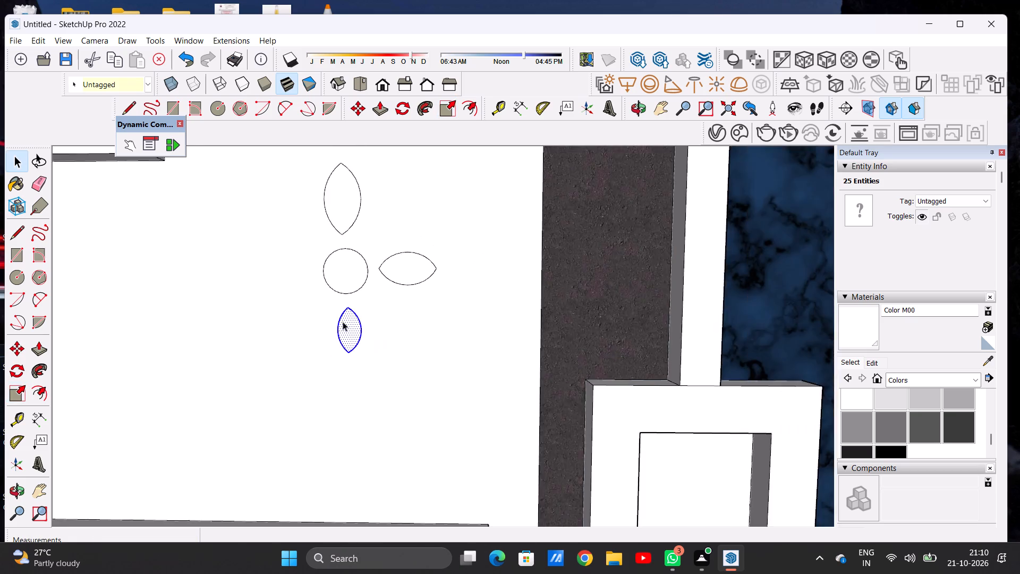
# Enlarge the lower leaf again, widening its left side by about 1.21 along the red axis and stretching its bottom tip further down.
pyautogui.scroll(-10, 343, 322)
pyautogui.scroll(13, 349, 331)
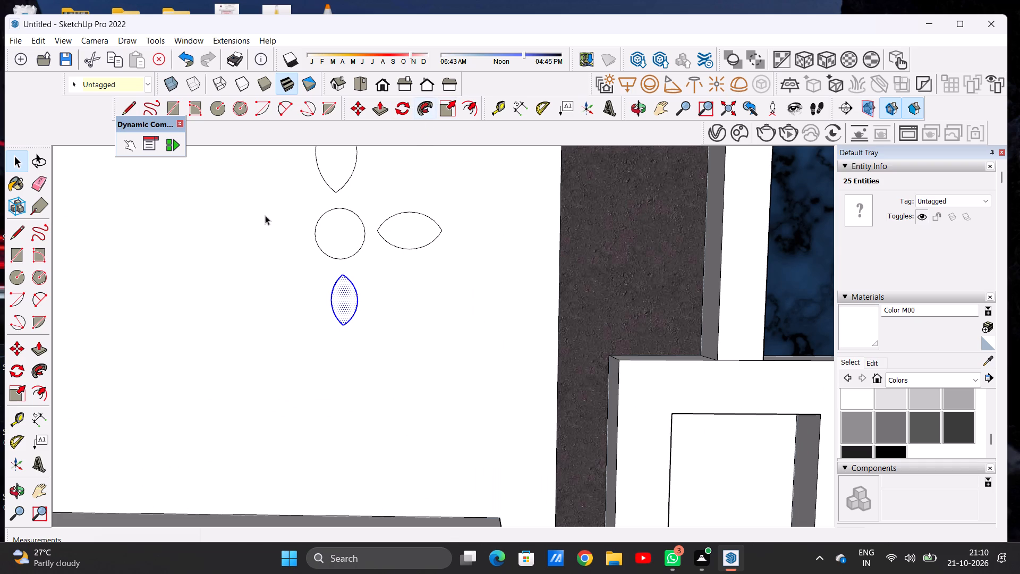
pyautogui.click(444, 114)
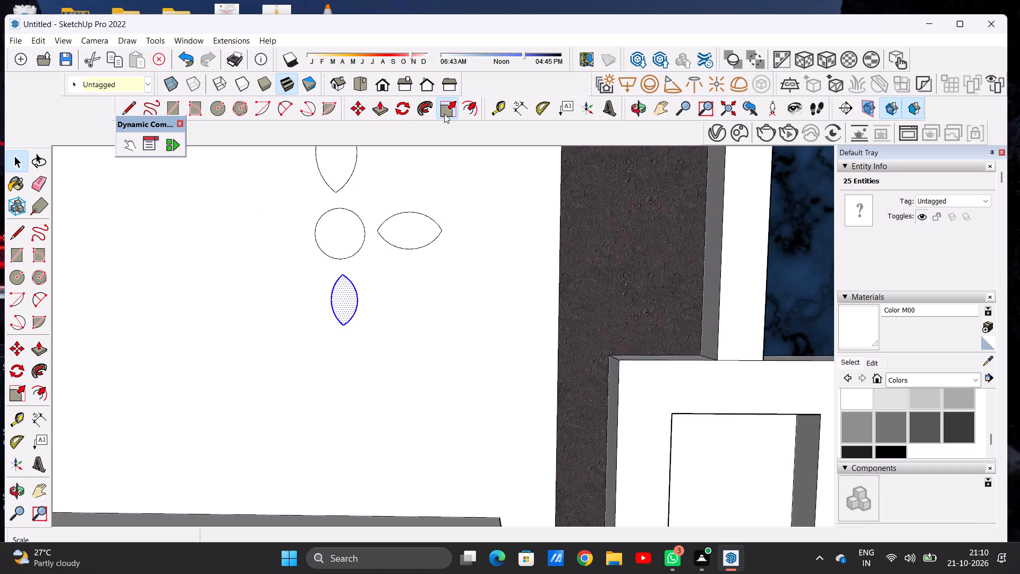
pyautogui.scroll(6, 329, 297)
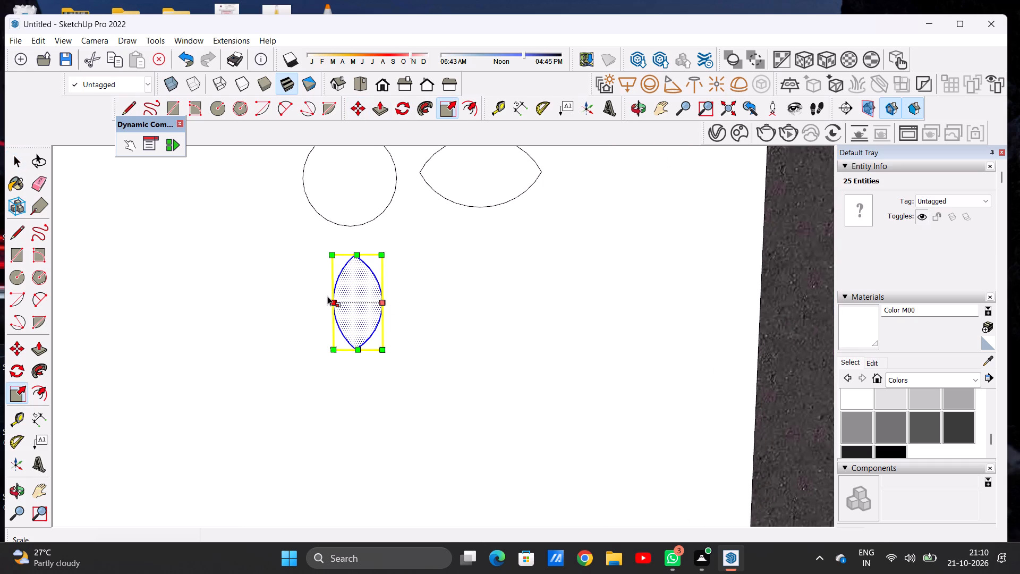
pyautogui.click(327, 296)
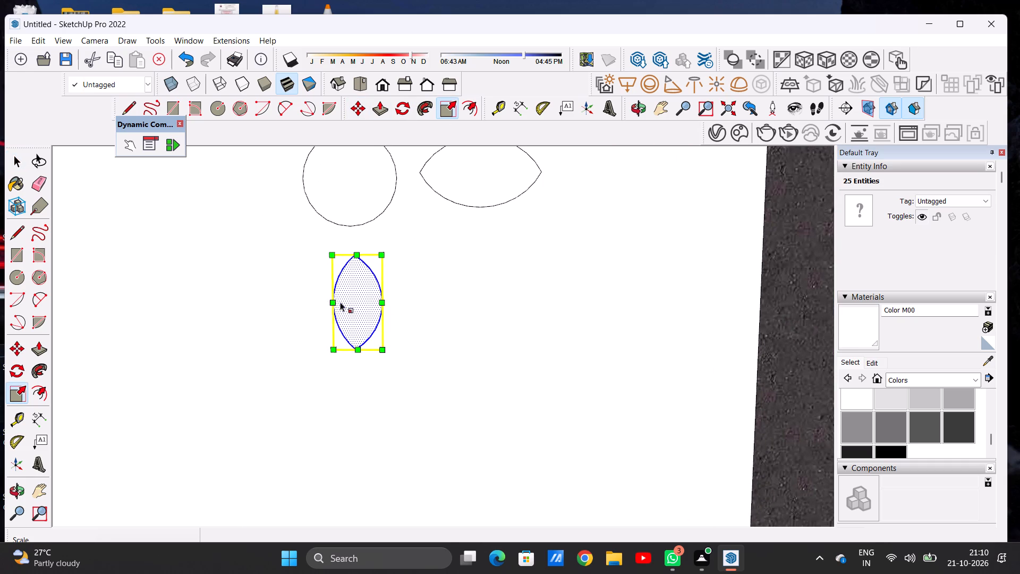
pyautogui.click(337, 303)
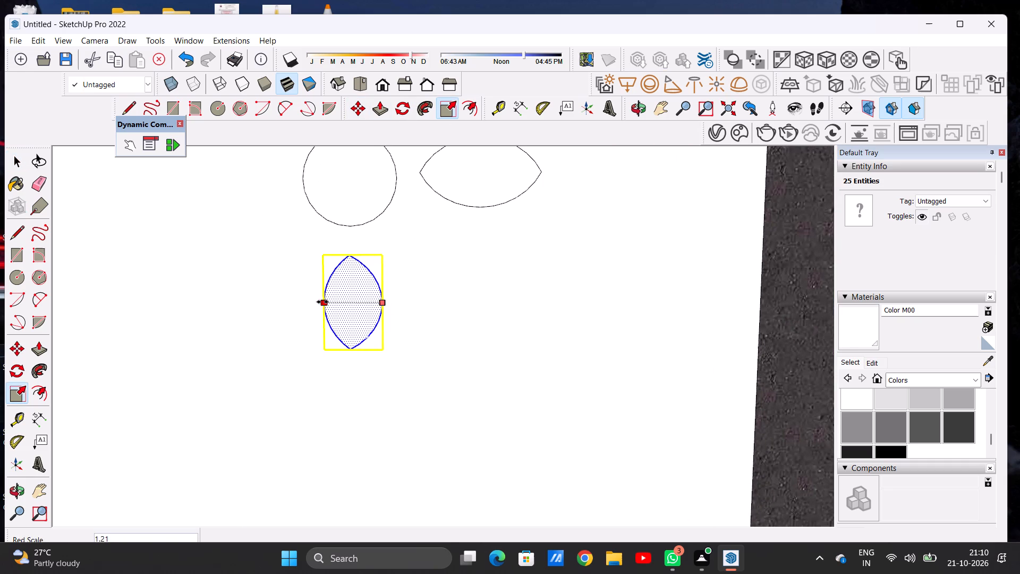
pyautogui.click(322, 302)
pyautogui.click(348, 345)
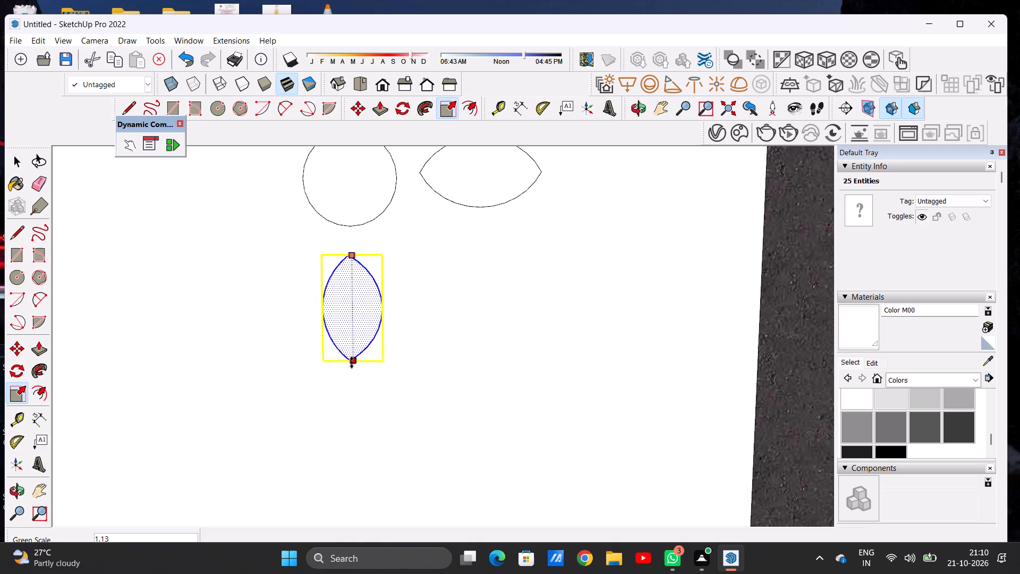
pyautogui.click(352, 374)
pyautogui.press('space')
pyautogui.scroll(-5, 345, 347)
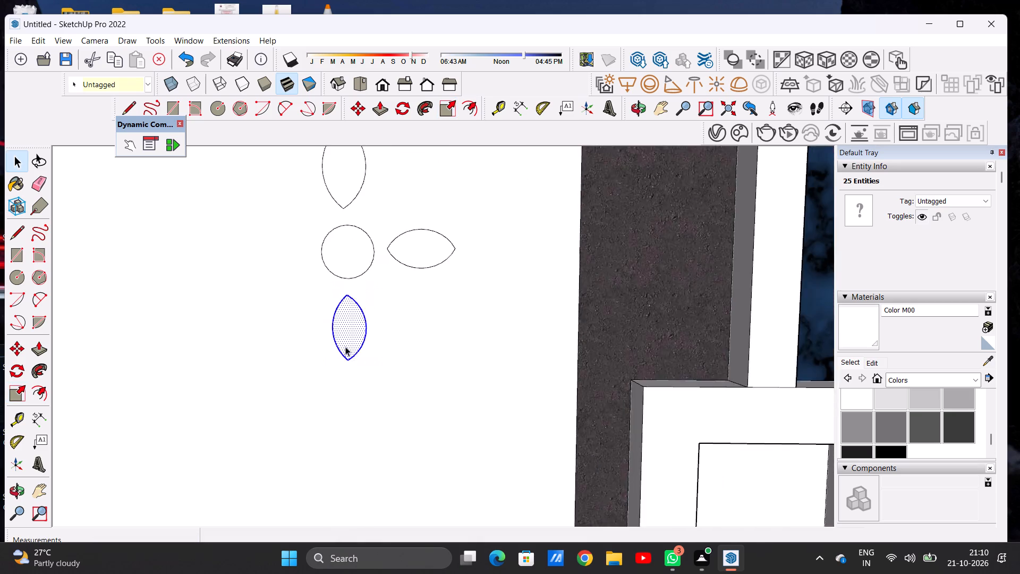
pyautogui.scroll(-12, 345, 347)
pyautogui.click(704, 269)
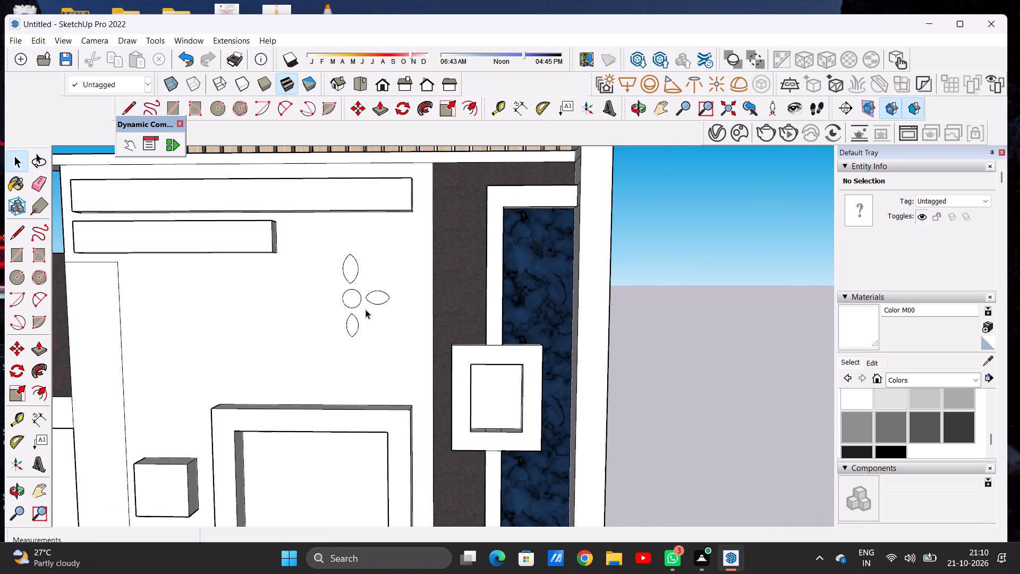
# Draw a horizontal leaf on the undecorated side of the circle from two opposing arcs with bulges of about 1 11/16" and 1 1/2".
pyautogui.scroll(4, 365, 309)
pyautogui.scroll(-1, 365, 309)
pyautogui.scroll(2, 365, 309)
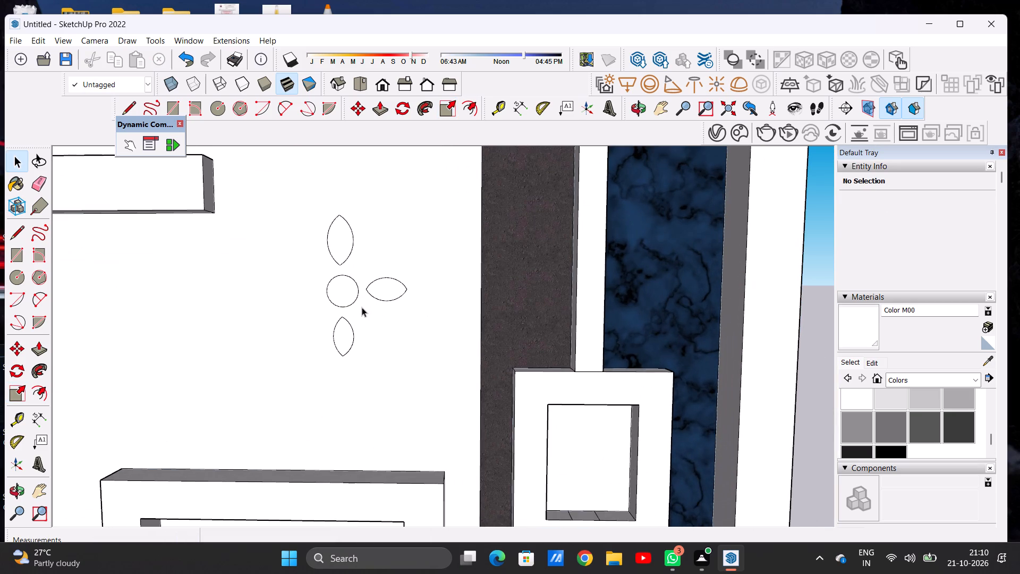
pyautogui.scroll(4, 326, 298)
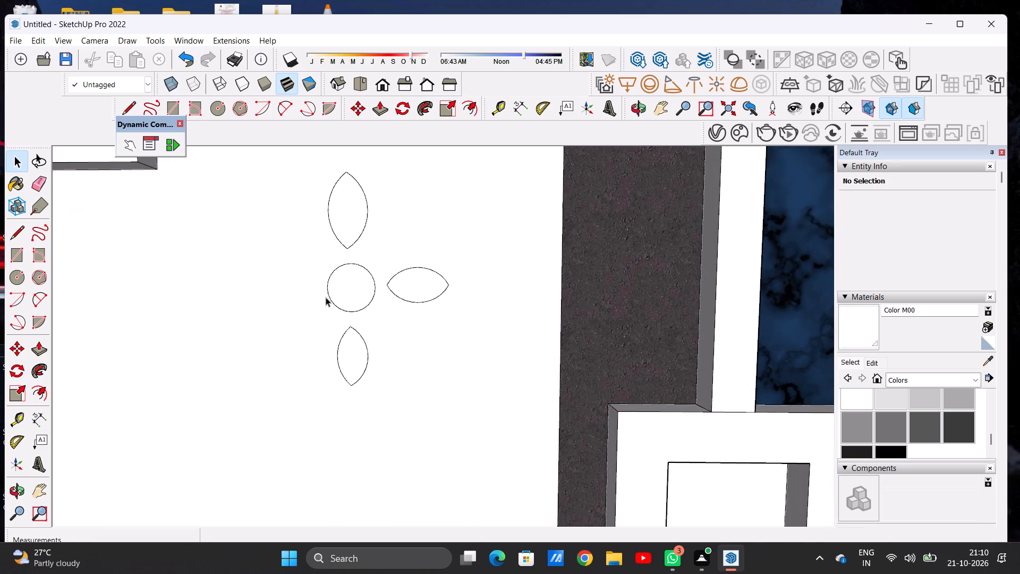
pyautogui.scroll(-8, 357, 289)
pyautogui.scroll(6, 331, 294)
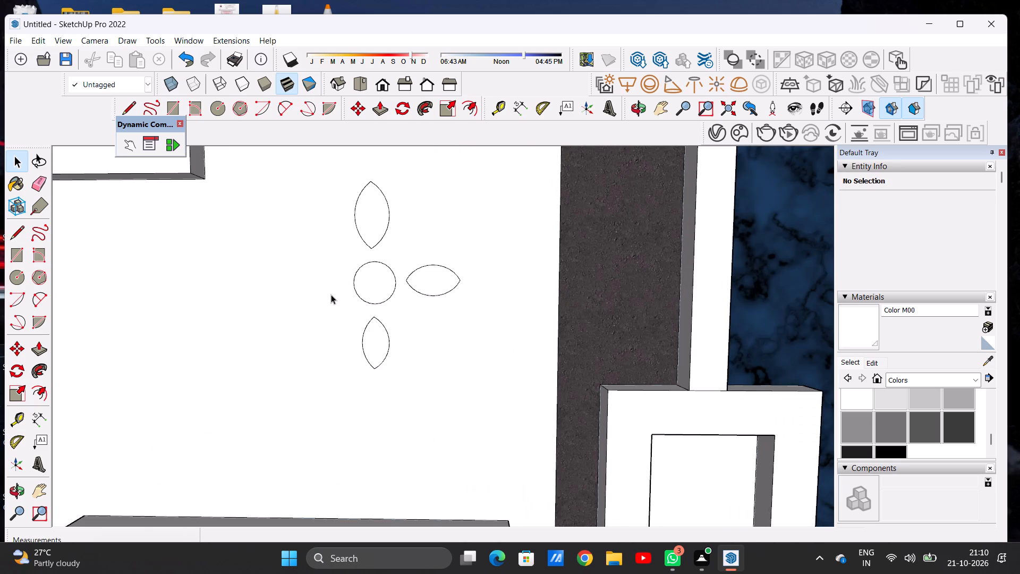
pyautogui.click(290, 106)
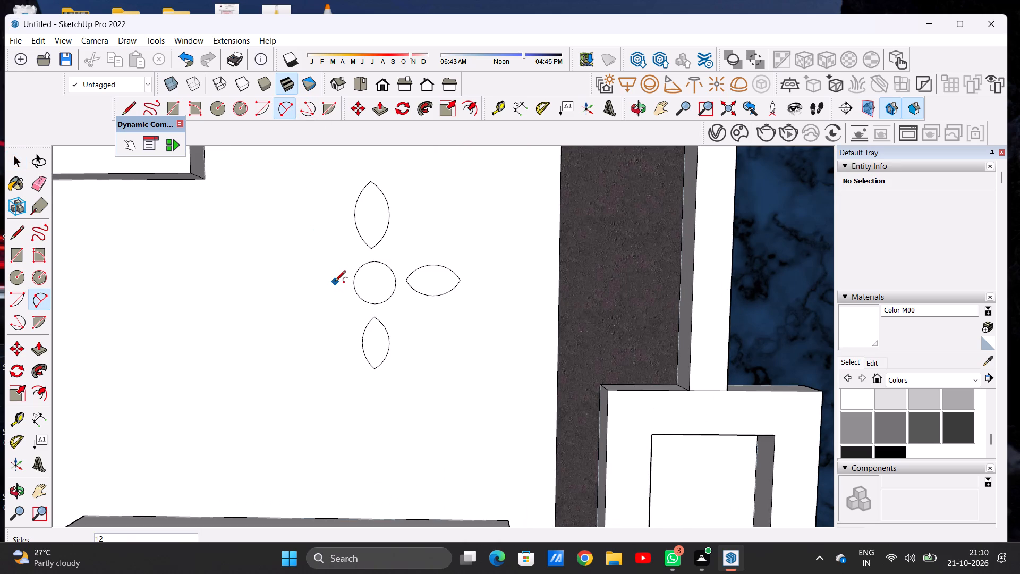
pyautogui.click(337, 281)
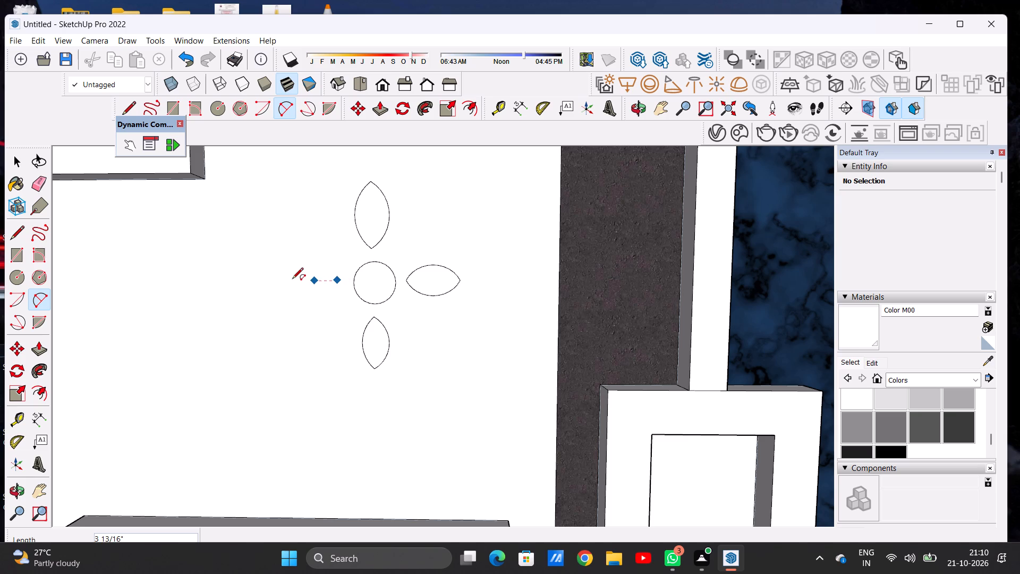
pyautogui.click(292, 279)
pyautogui.click(292, 293)
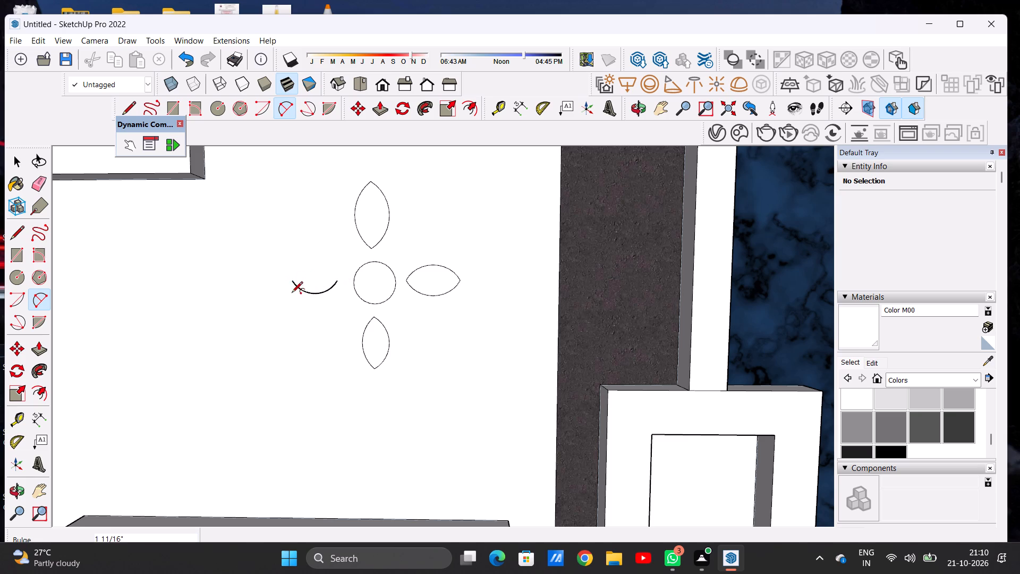
pyautogui.click(297, 283)
pyautogui.click(335, 283)
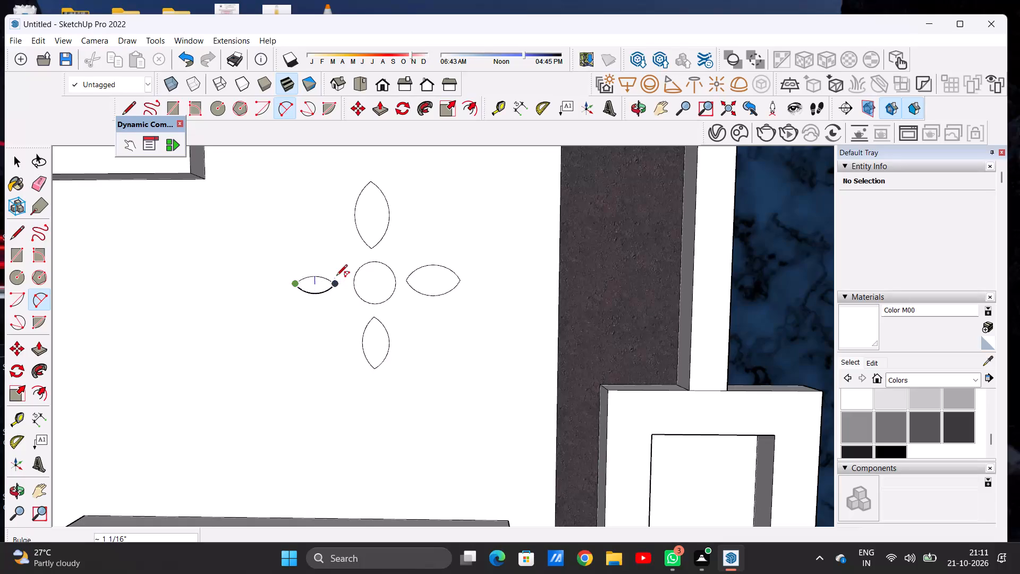
pyautogui.click(336, 273)
# Erase the overhanging arc ends at both tips of the new horizontal leaf.
pyautogui.scroll(2, 329, 300)
pyautogui.press('space')
pyautogui.scroll(6, 330, 297)
pyautogui.press('e')
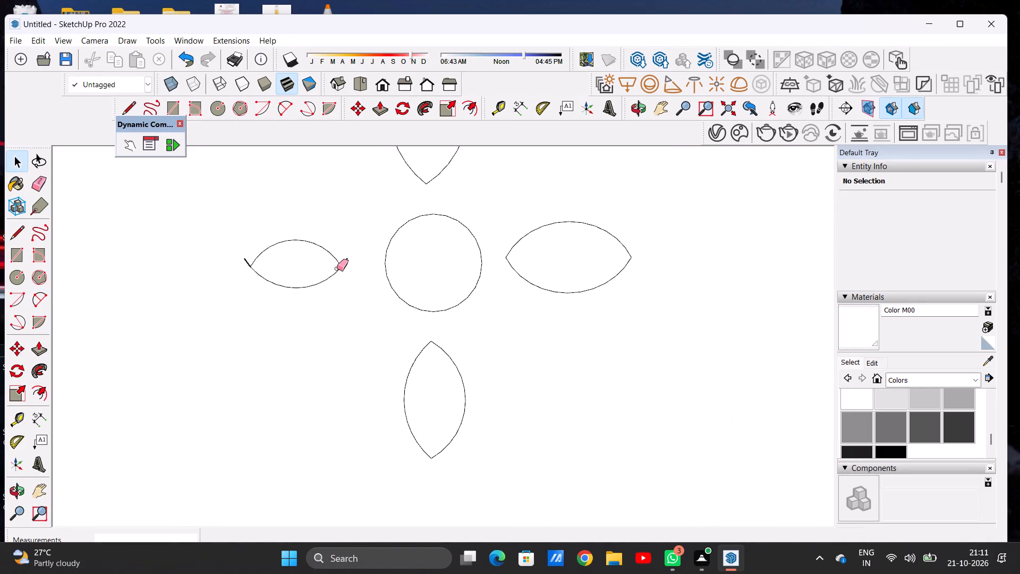
pyautogui.scroll(5, 341, 262)
pyautogui.moveTo(343, 256); pyautogui.dragTo(351, 270)
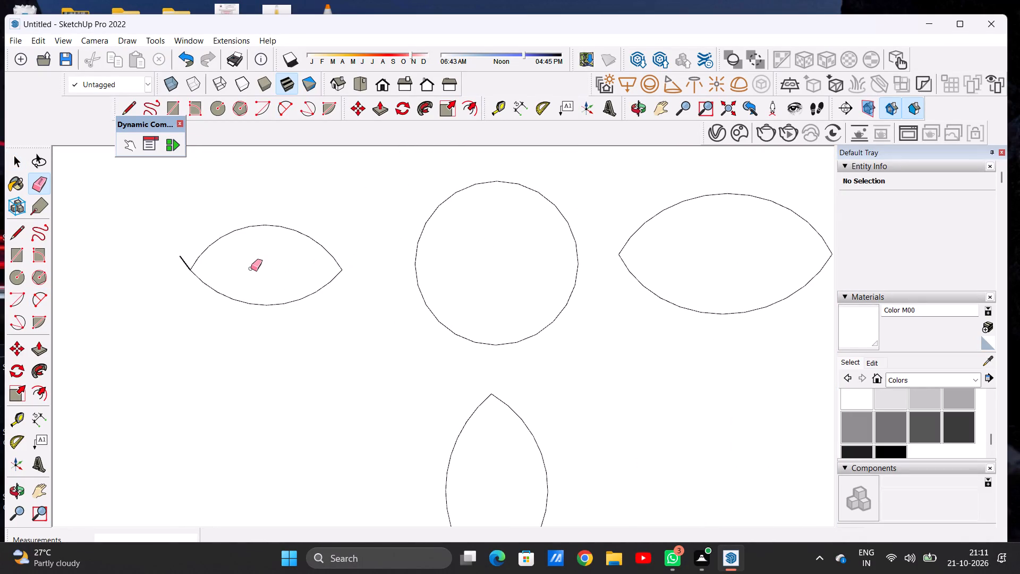
pyautogui.scroll(6, 200, 268)
pyautogui.moveTo(178, 250); pyautogui.dragTo(175, 264)
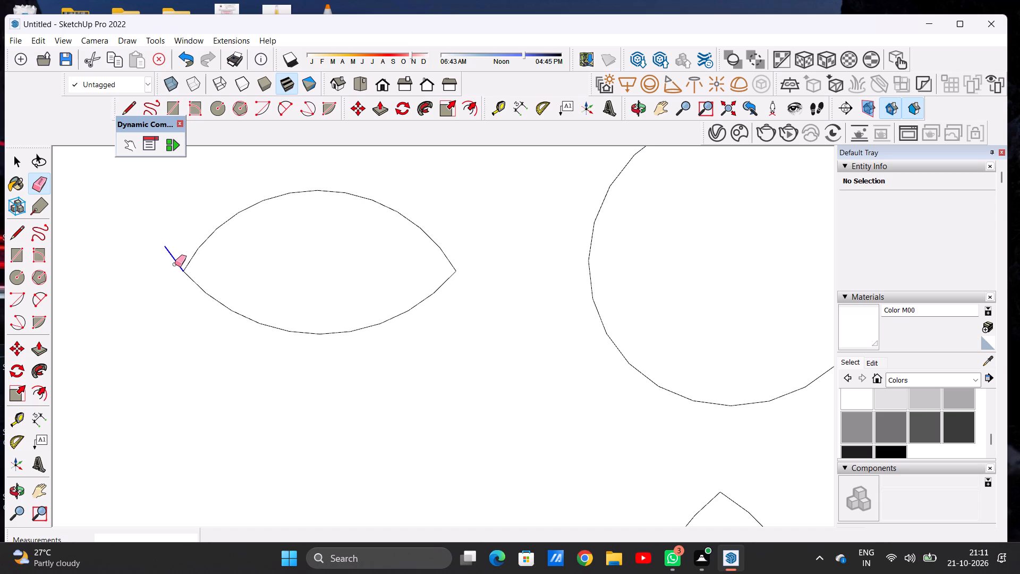
pyautogui.press('space')
# Scale the left leaf by about 1.17 toward the circle and 1.25 upward, and stretch its outer tip outward along the red axis.
pyautogui.scroll(-20, 221, 285)
pyautogui.scroll(-1, 221, 285)
pyautogui.scroll(6, 304, 285)
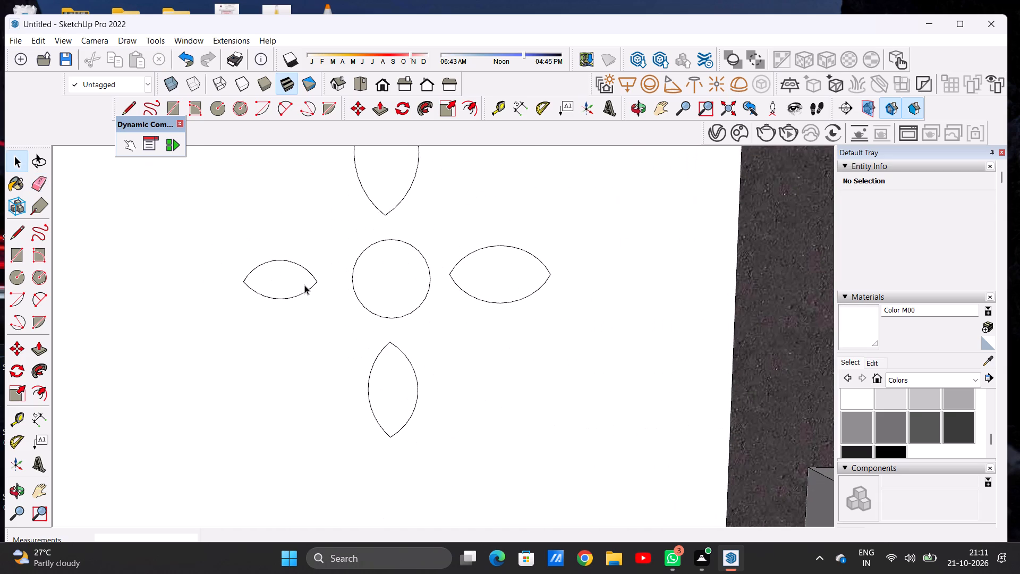
pyautogui.doubleClick(305, 285)
pyautogui.click(446, 113)
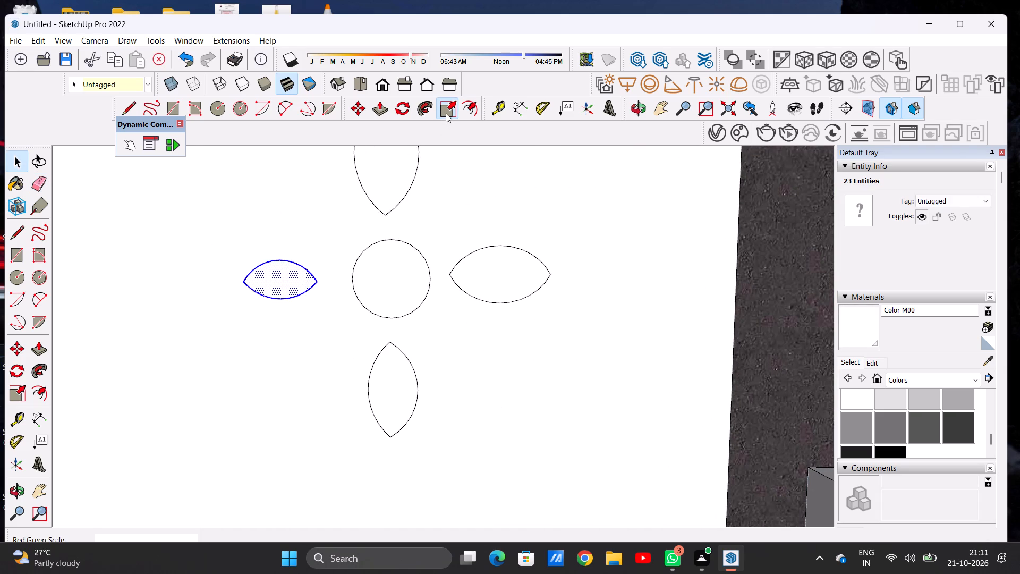
pyautogui.click(316, 275)
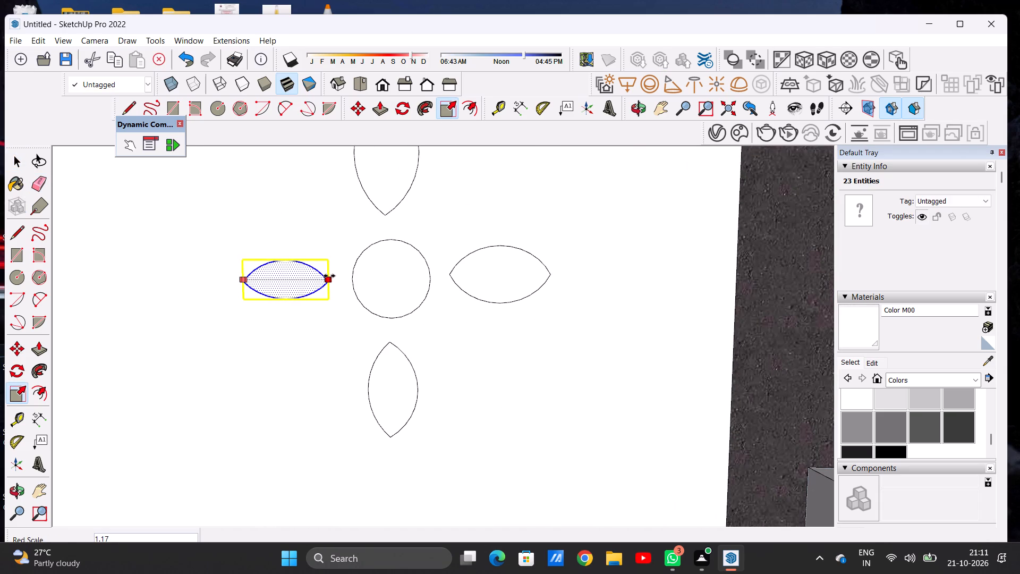
pyautogui.click(329, 276)
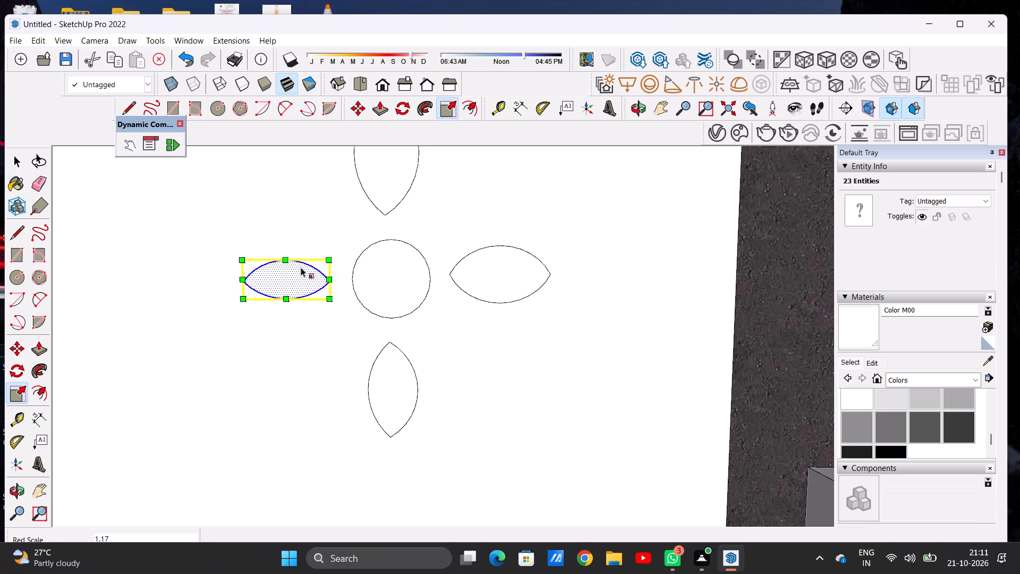
pyautogui.click(290, 258)
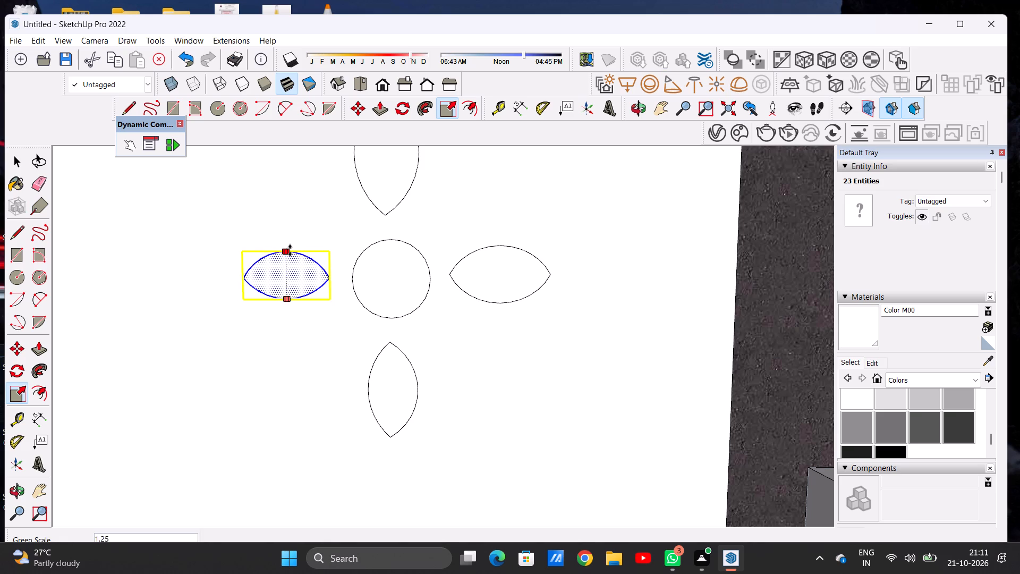
pyautogui.click(290, 250)
pyautogui.click(239, 273)
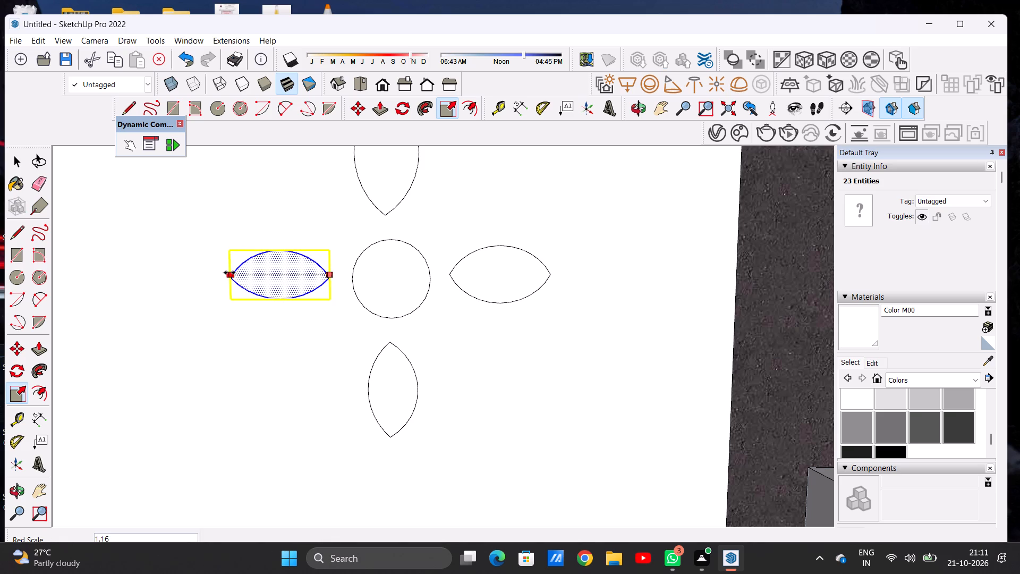
pyautogui.click(218, 271)
pyautogui.press('space')
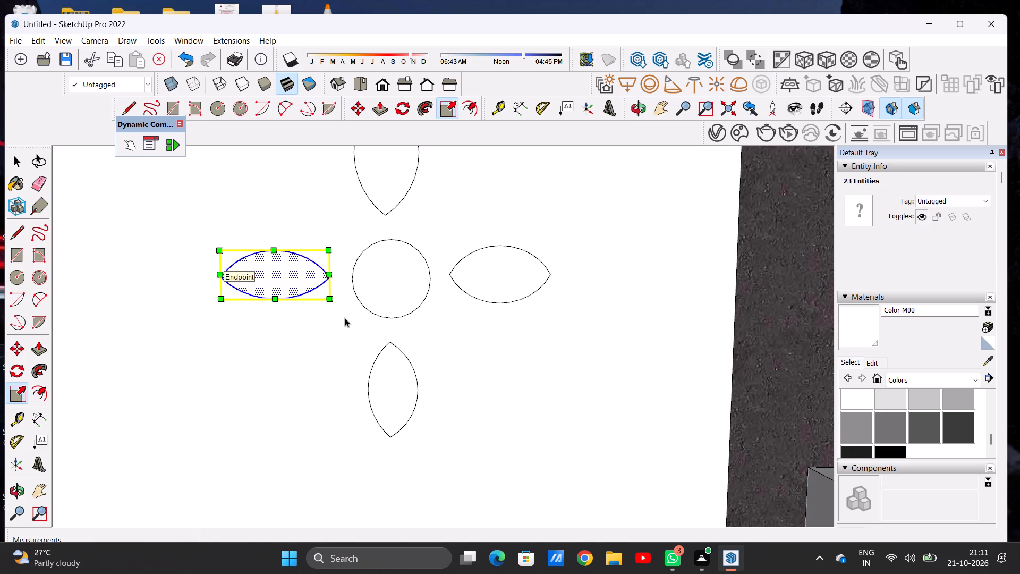
pyautogui.scroll(-15, 345, 318)
pyautogui.scroll(1, 326, 308)
pyautogui.scroll(-3, 326, 308)
pyautogui.click(625, 290)
pyautogui.scroll(-4, 381, 356)
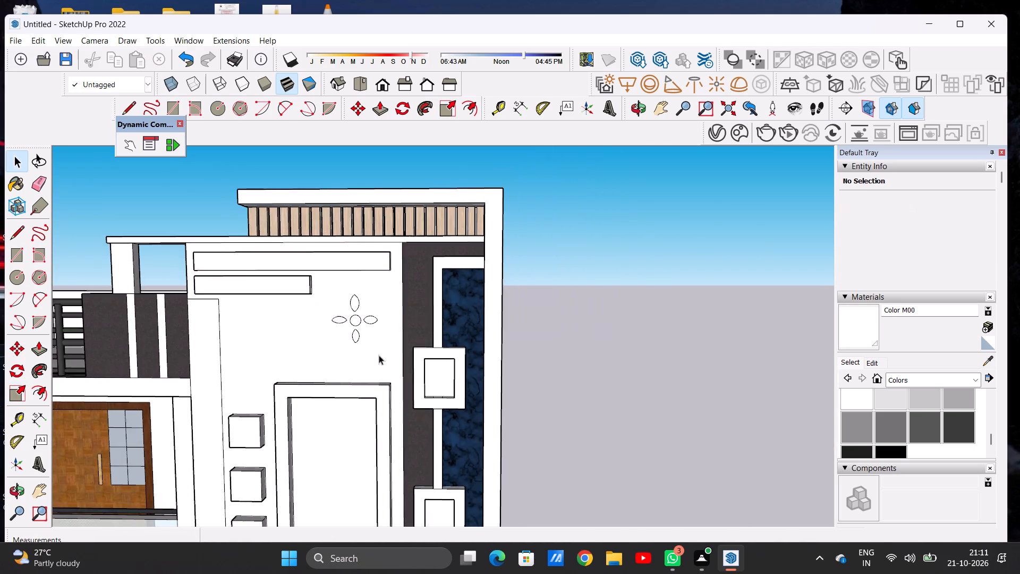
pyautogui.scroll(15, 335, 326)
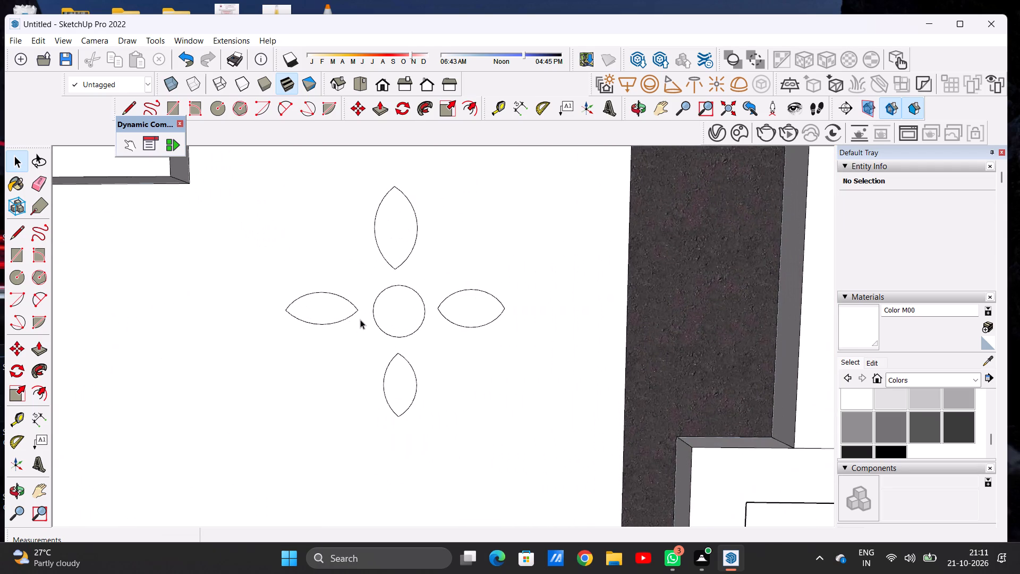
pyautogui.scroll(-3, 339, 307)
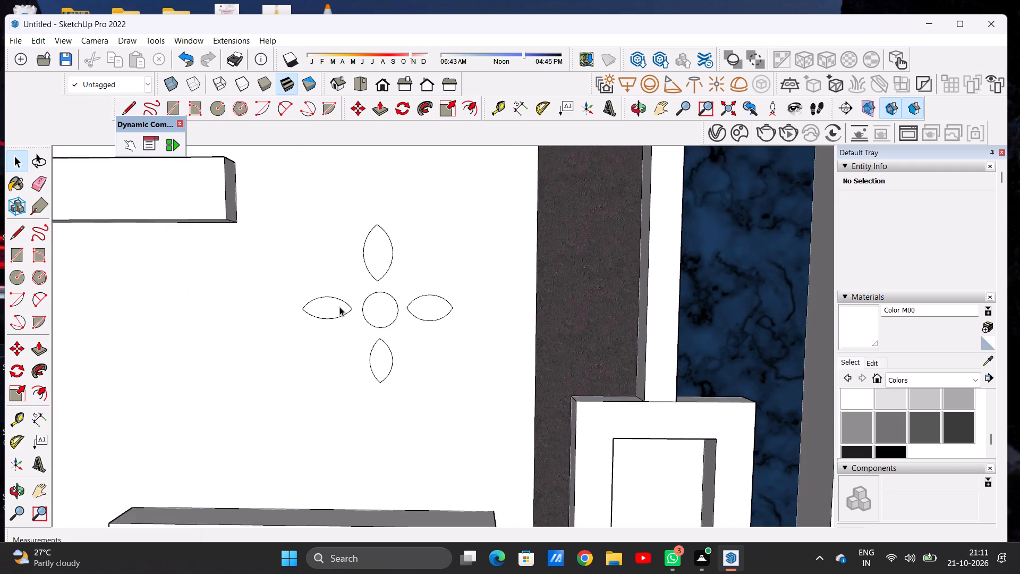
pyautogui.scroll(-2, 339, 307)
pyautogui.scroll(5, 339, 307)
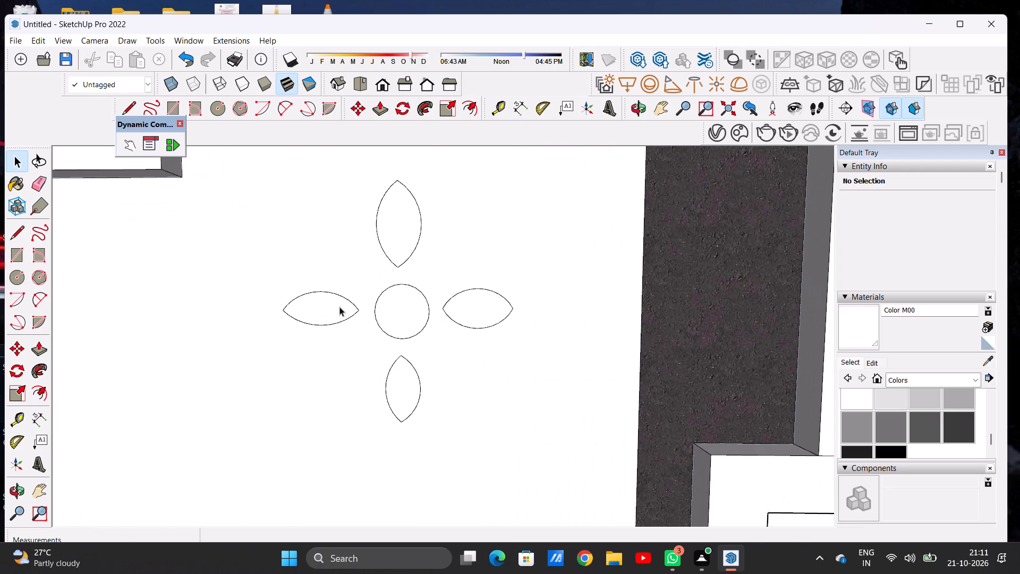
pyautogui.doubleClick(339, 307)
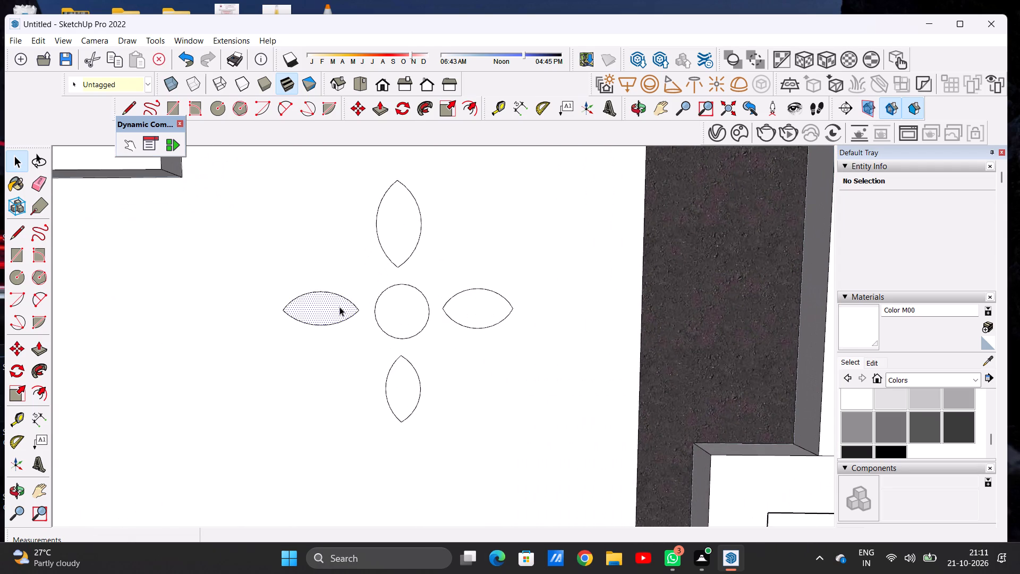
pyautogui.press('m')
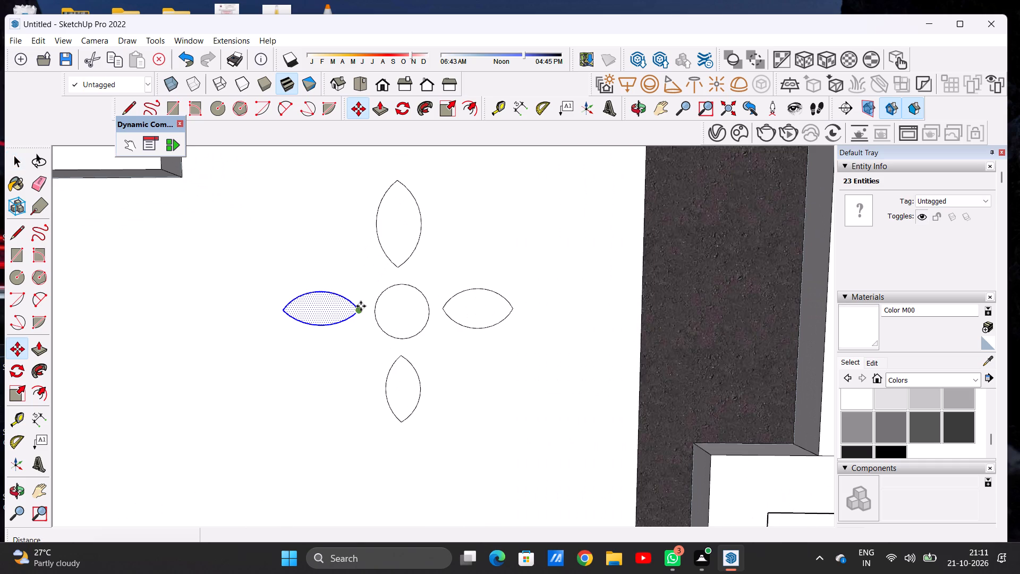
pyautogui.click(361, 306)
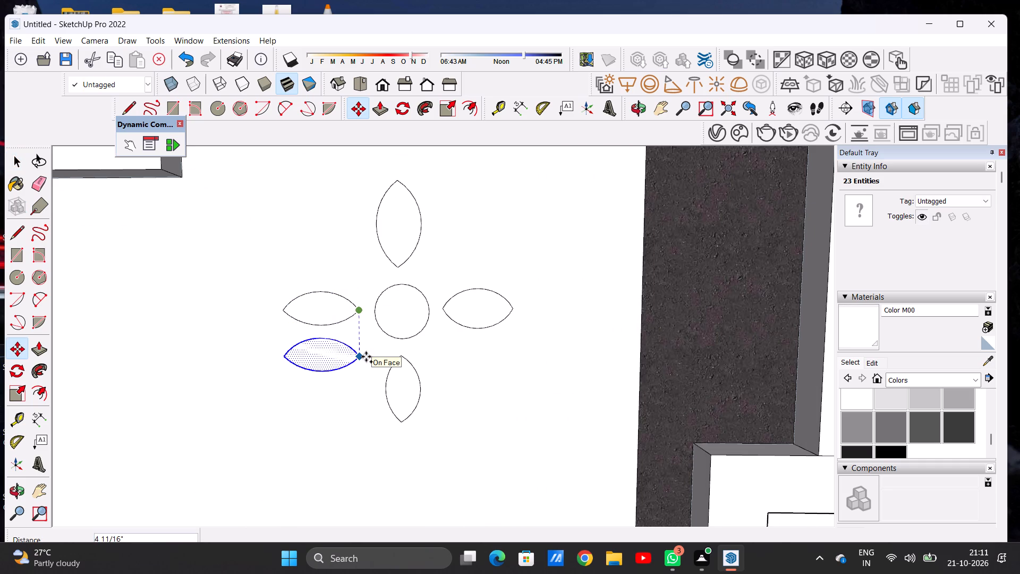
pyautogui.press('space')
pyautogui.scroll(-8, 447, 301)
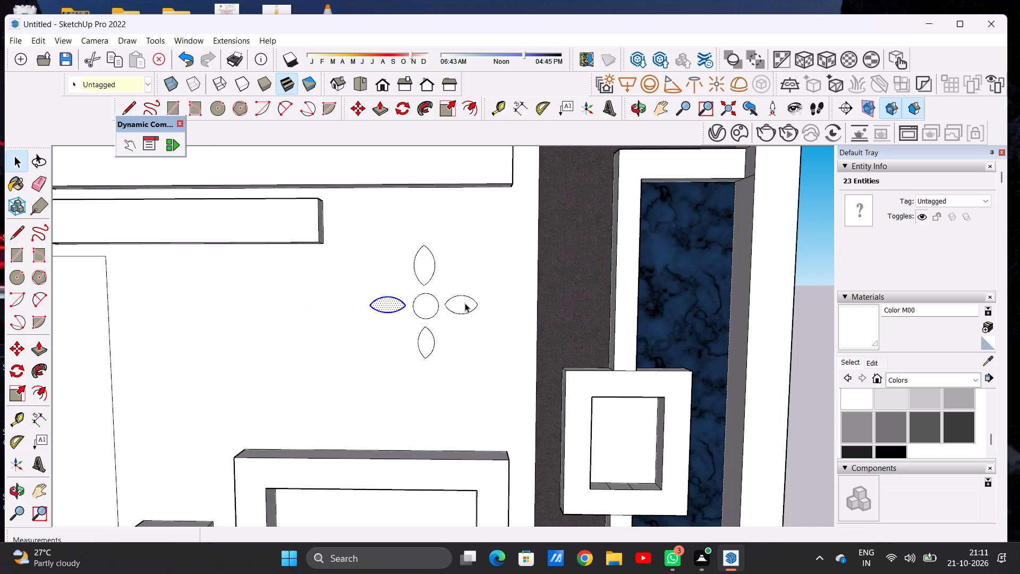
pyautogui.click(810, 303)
# Draw a small diagonal petal at the circle's upper left from two opposing arcs with bulges of about 1 7/16" and 1".
pyautogui.scroll(-4, 463, 334)
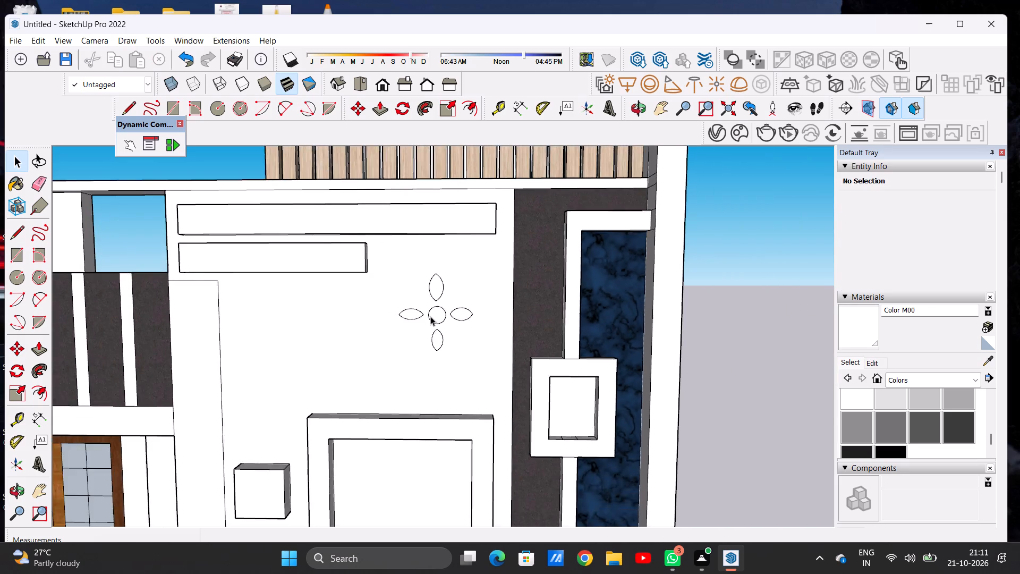
pyautogui.scroll(10, 436, 309)
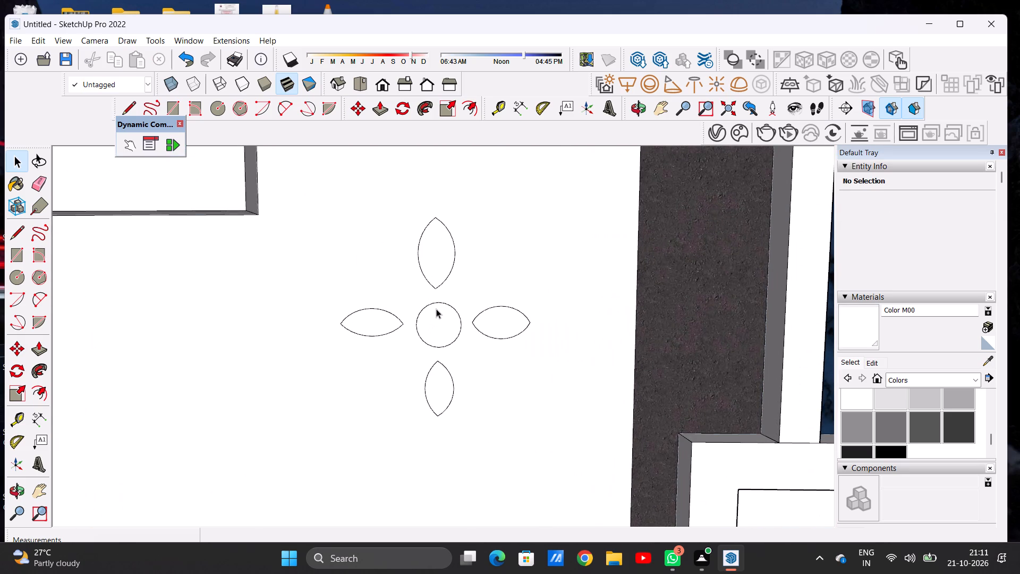
pyautogui.scroll(6, 393, 321)
pyautogui.scroll(-7, 355, 321)
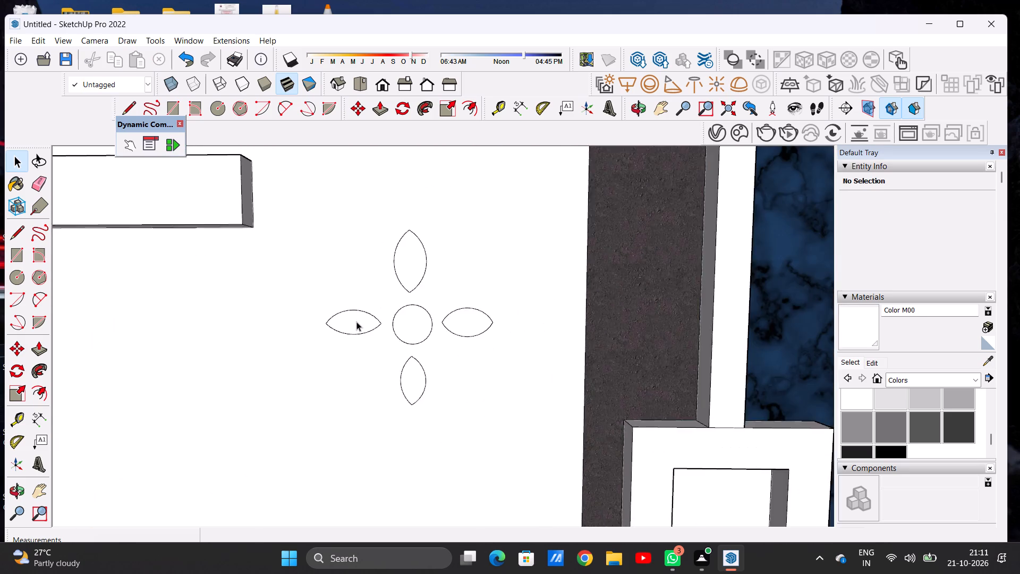
pyautogui.scroll(-4, 356, 322)
pyautogui.middleClick(394, 304)
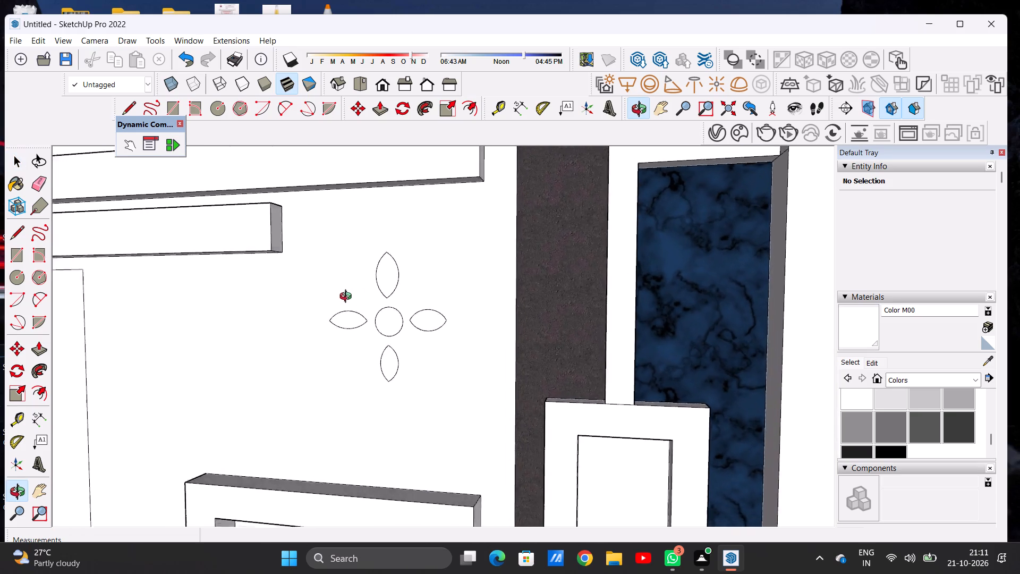
pyautogui.scroll(1, 395, 308)
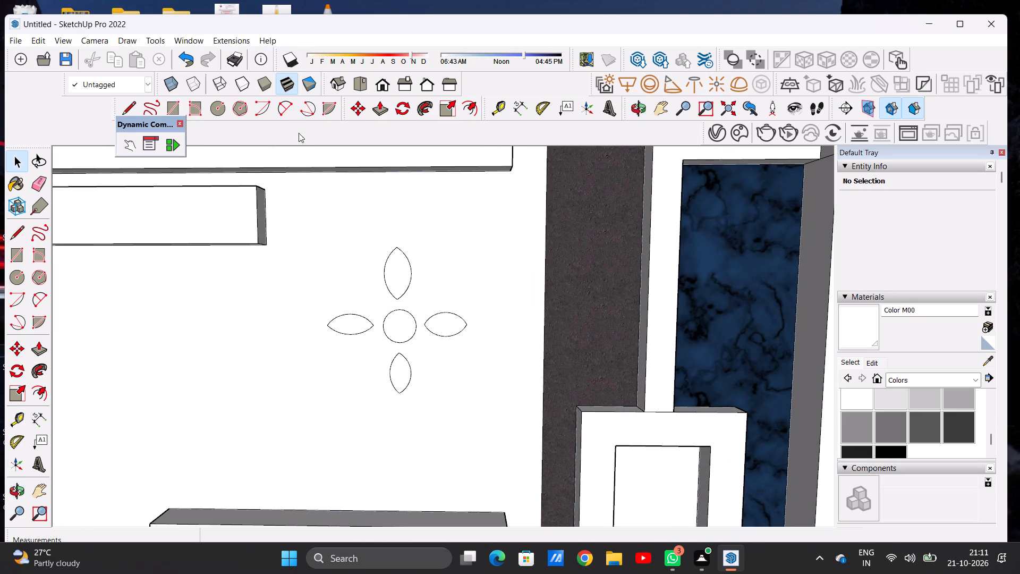
pyautogui.click(284, 106)
pyautogui.scroll(4, 368, 291)
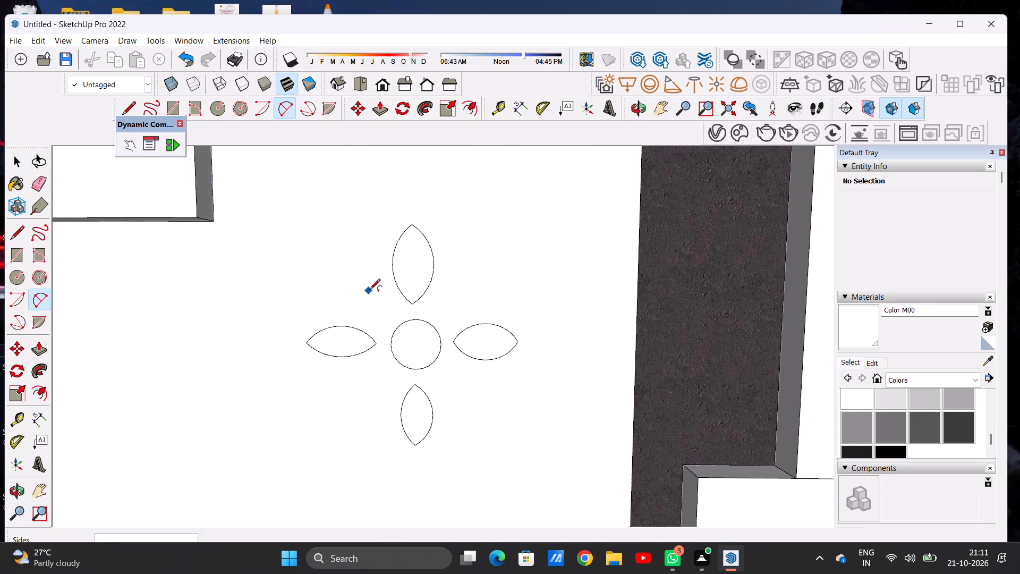
pyautogui.click(388, 315)
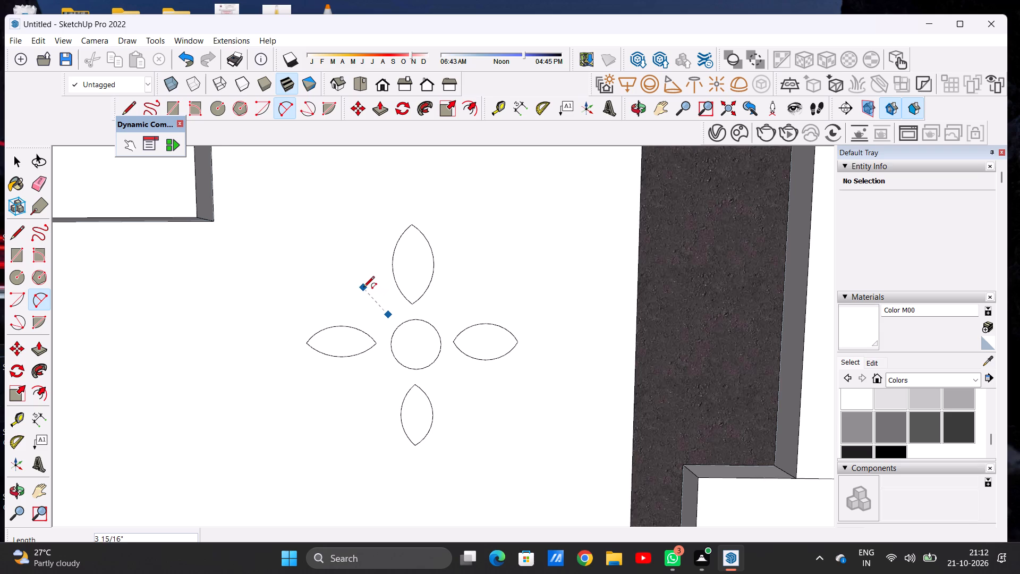
pyautogui.click(359, 290)
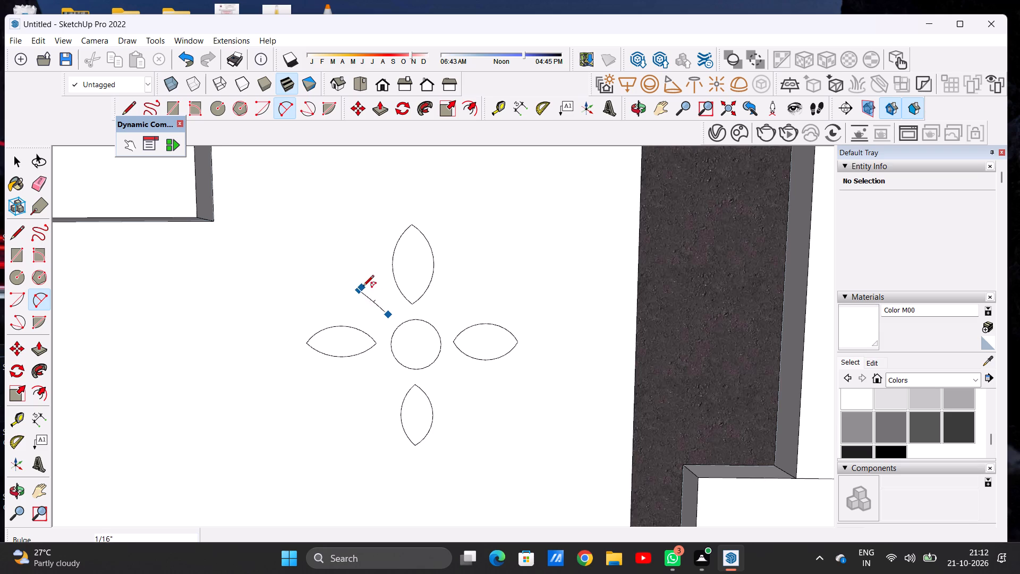
pyautogui.click(360, 274)
pyautogui.click(359, 290)
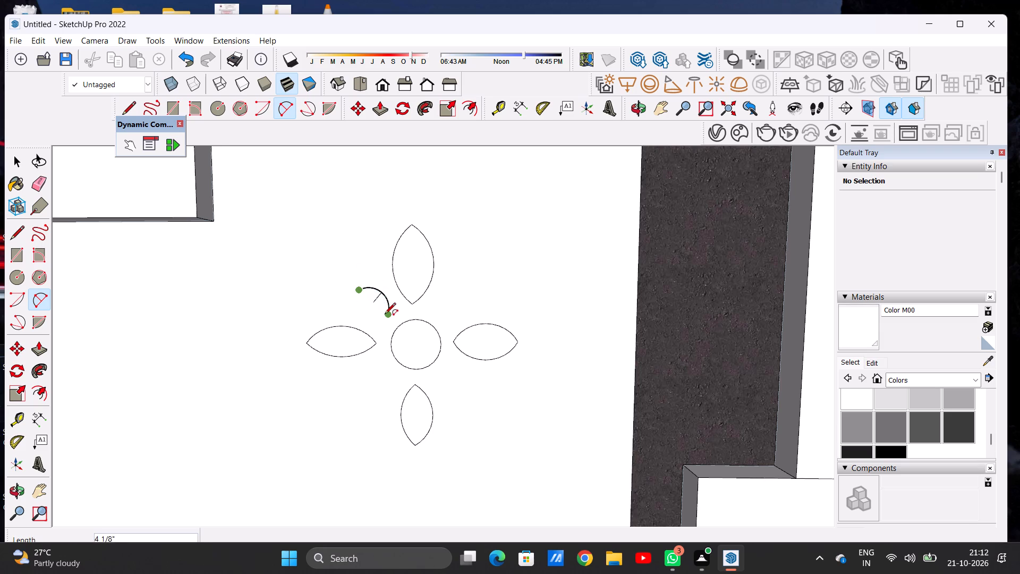
pyautogui.click(385, 315)
pyautogui.click(371, 319)
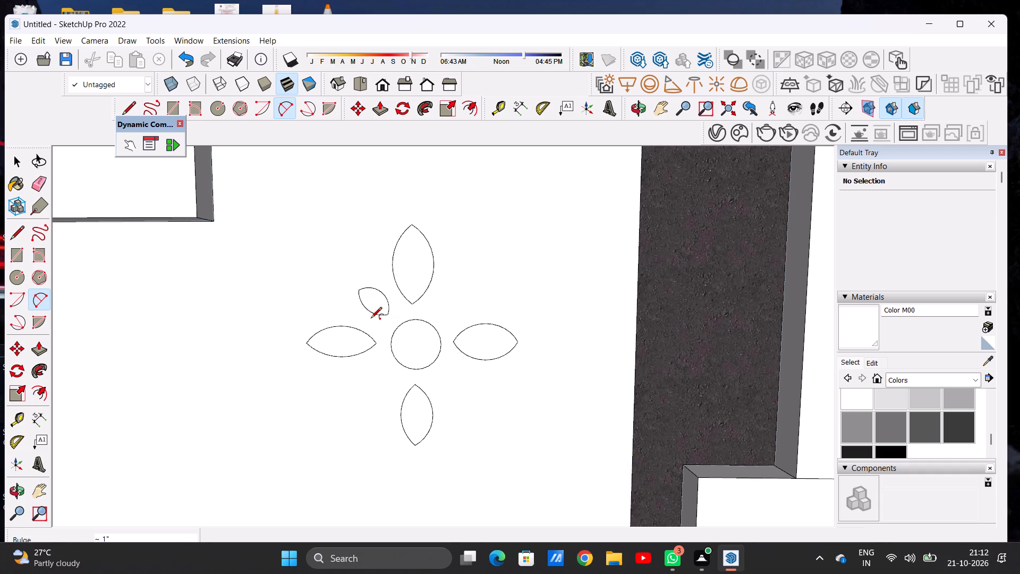
pyautogui.press('space')
# Scale the upper-left diagonal petal by about 1.64 outward from its inner tip, away from the circle.
pyautogui.doubleClick(376, 306)
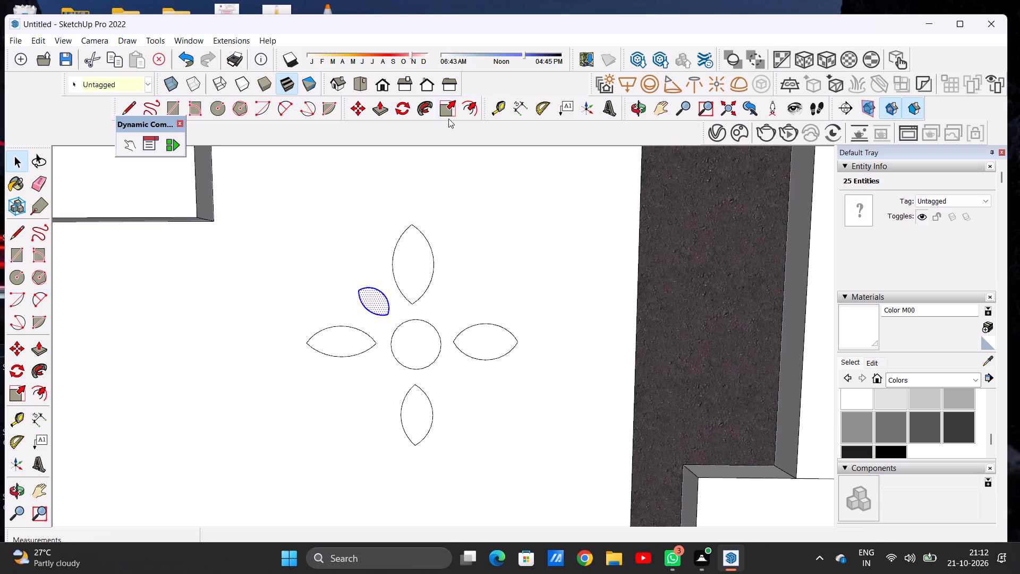
pyautogui.click(448, 113)
pyautogui.click(360, 289)
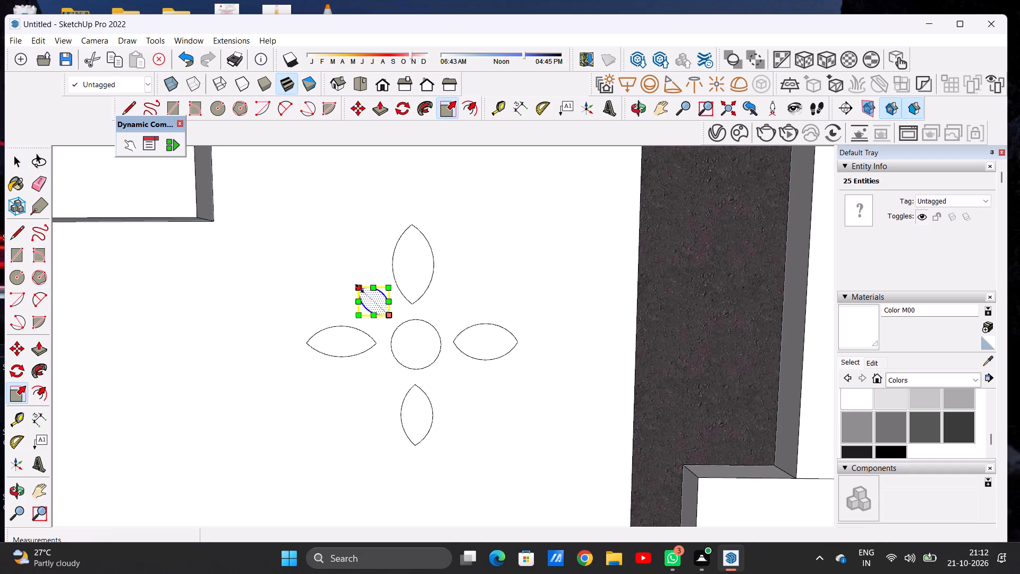
pyautogui.click(341, 268)
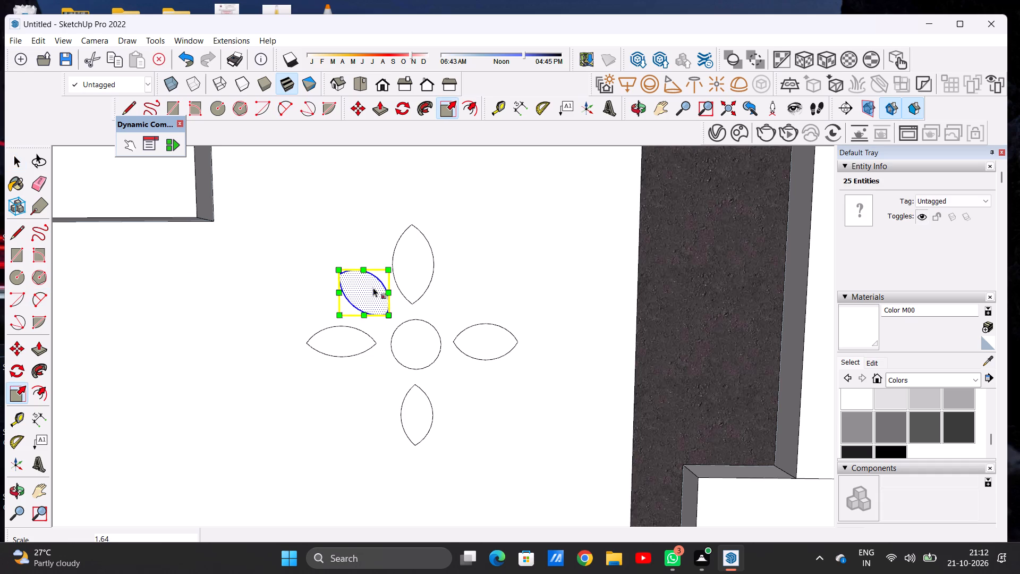
pyautogui.press('space')
pyautogui.scroll(-14, 365, 294)
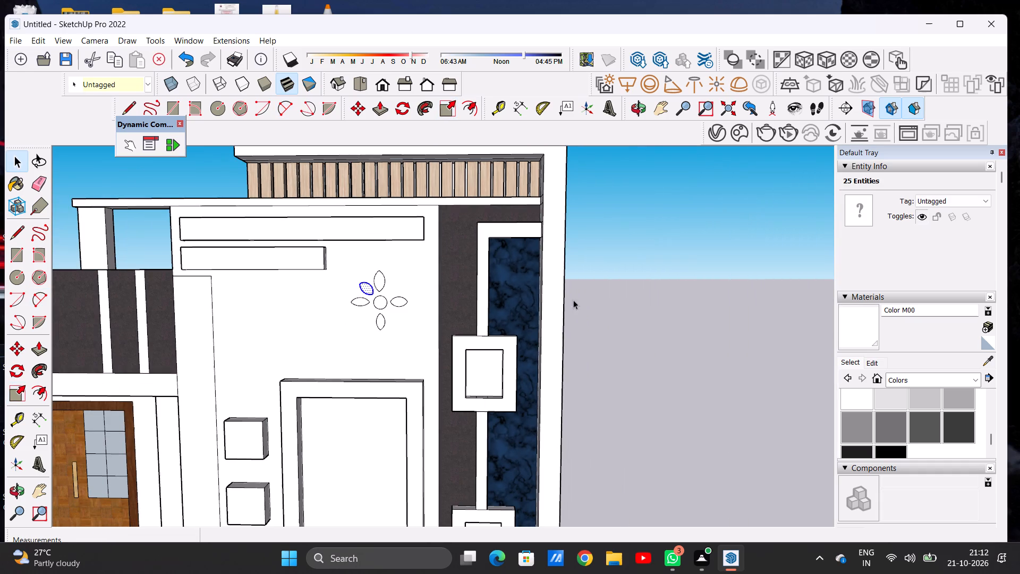
pyautogui.click(659, 302)
# Draw a diagonal petal at the circle's upper right from two opposing arcs, each with a bulge of about 1 5/16".
pyautogui.scroll(-4, 422, 323)
pyautogui.scroll(7, 359, 317)
pyautogui.scroll(4, 429, 309)
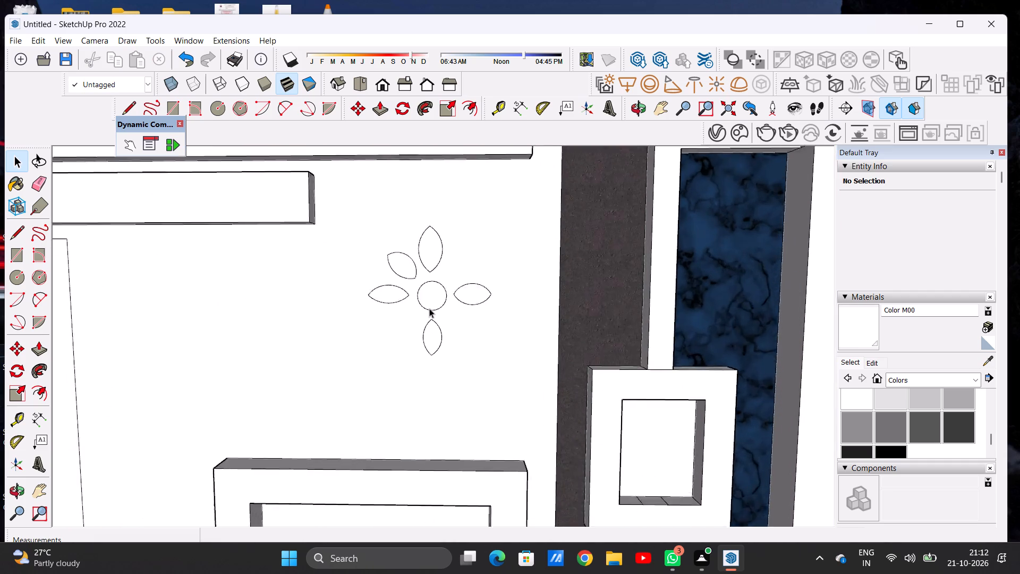
pyautogui.scroll(3, 429, 308)
pyautogui.moveTo(406, 310); pyautogui.dragTo(383, 318, button='middle')
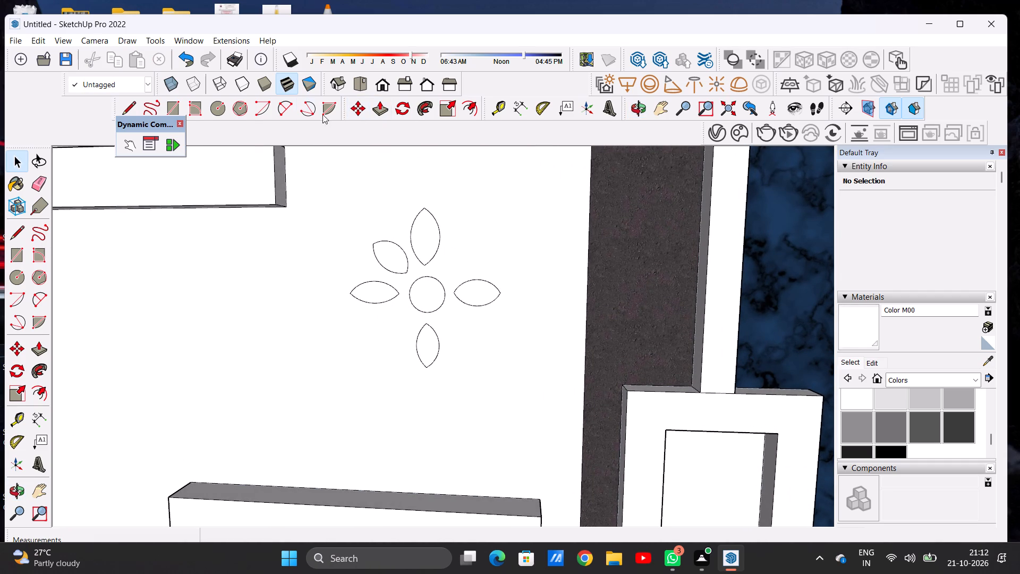
pyautogui.click(287, 113)
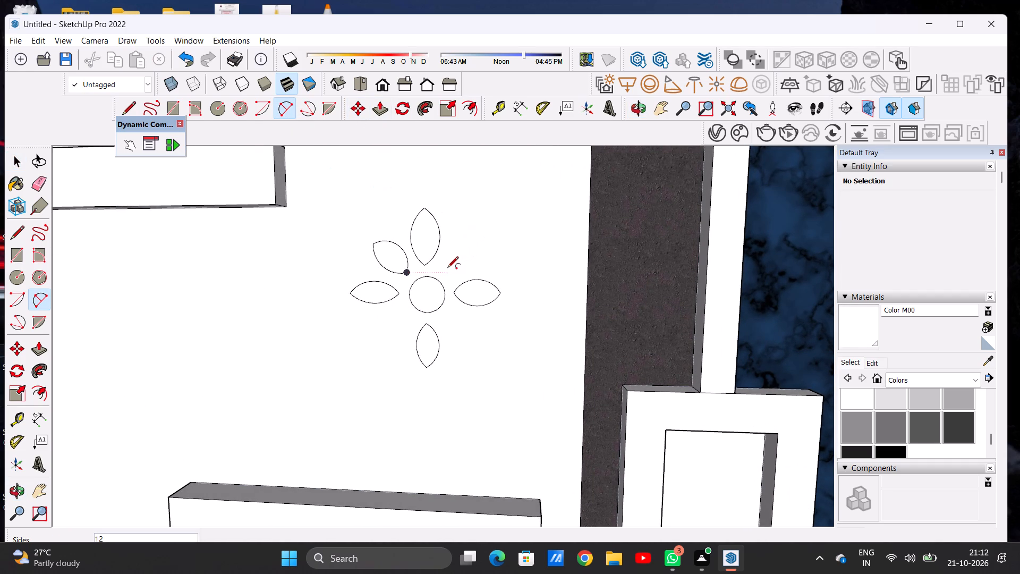
pyautogui.click(447, 274)
pyautogui.click(473, 244)
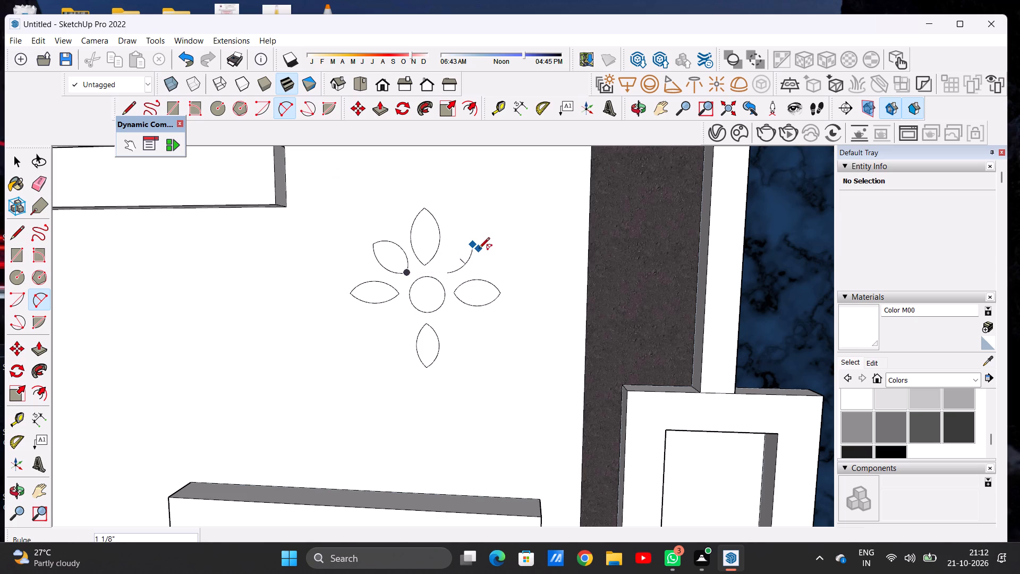
pyautogui.click(480, 250)
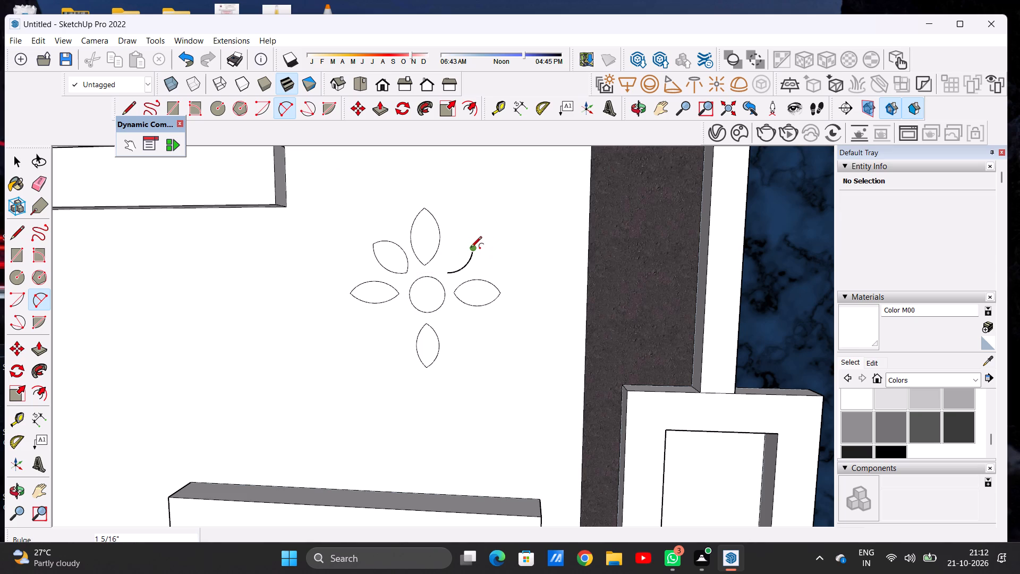
pyautogui.click(471, 246)
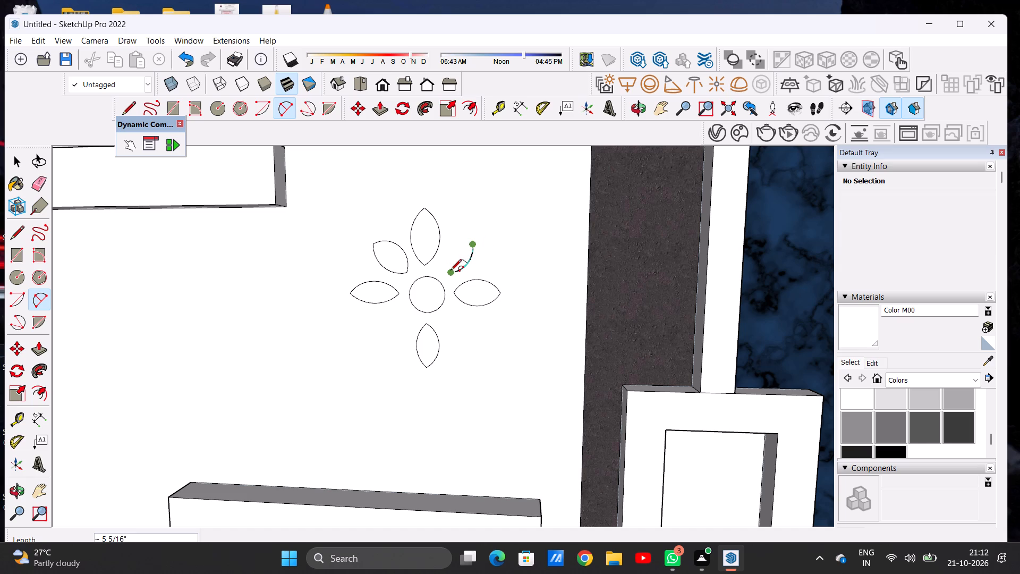
pyautogui.click(450, 271)
pyautogui.click(447, 258)
pyautogui.press('space')
# Erase the overhanging arc end at the inner tip of the upper-right diagonal petal.
pyautogui.scroll(8, 451, 285)
pyautogui.scroll(-1, 453, 277)
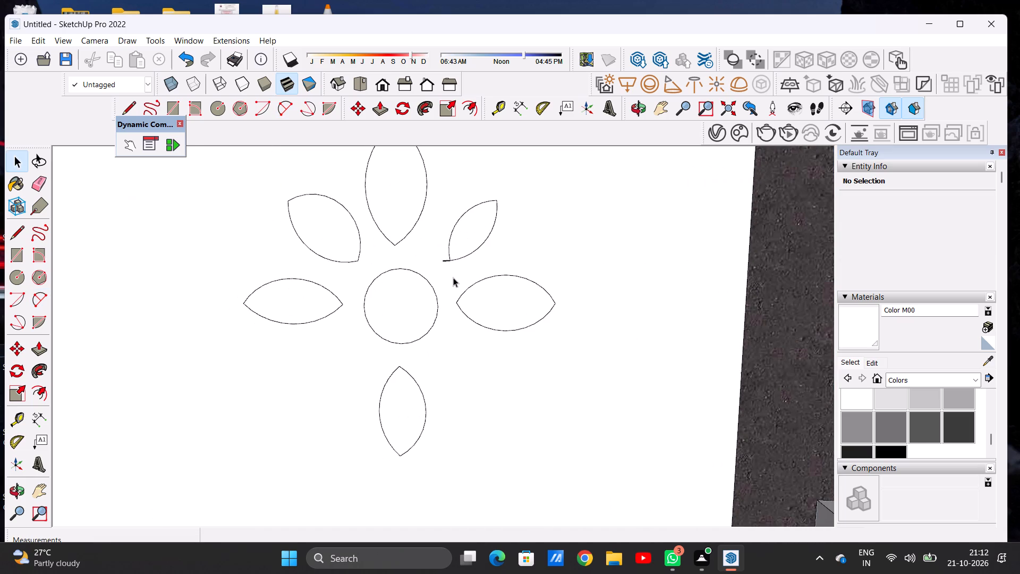
pyautogui.press('e')
pyautogui.scroll(7, 453, 274)
pyautogui.moveTo(439, 249); pyautogui.dragTo(439, 258)
pyautogui.scroll(-11, 446, 264)
pyautogui.press('space')
# Scale the upper-right diagonal petal by about 1.33 outward from its inner tip.
pyautogui.doubleClick(461, 235)
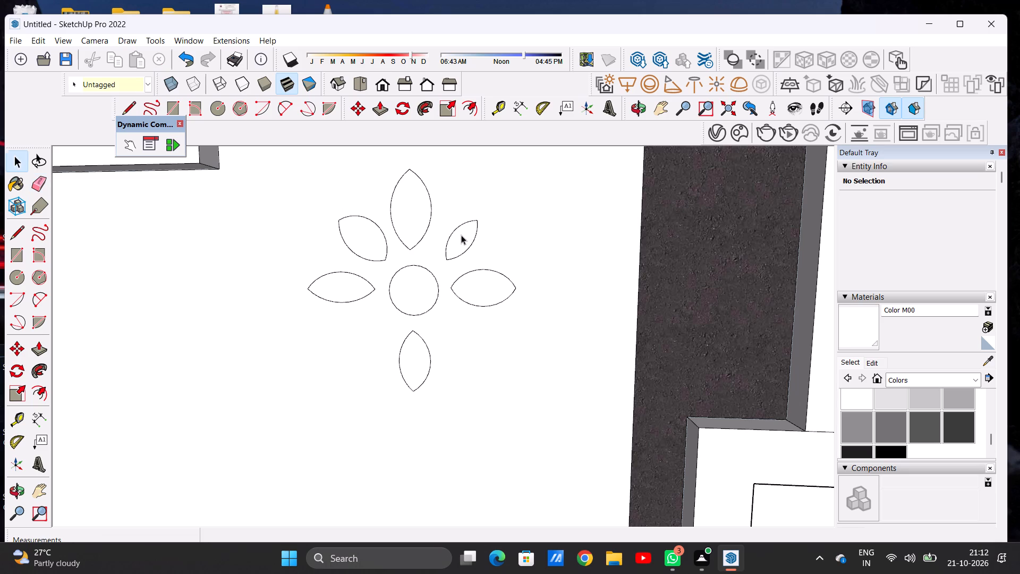
pyautogui.click(447, 112)
pyautogui.scroll(5, 463, 237)
pyautogui.click(484, 205)
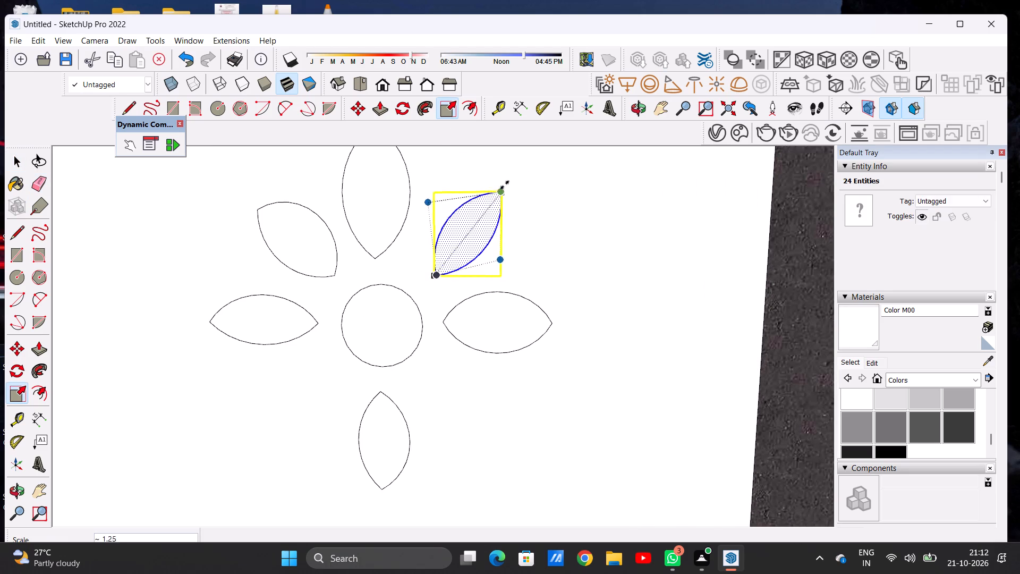
pyautogui.click(504, 187)
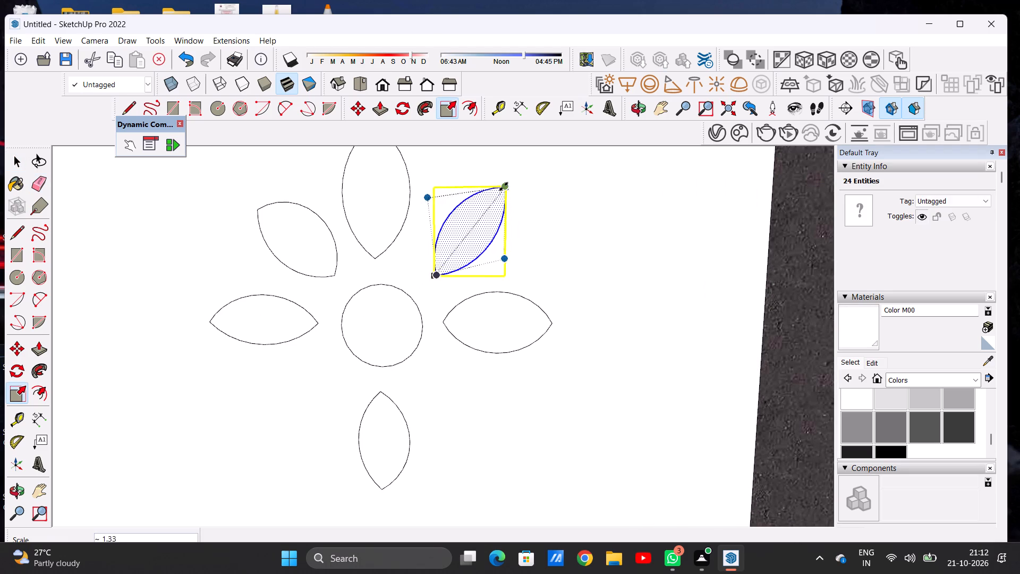
pyautogui.press('space')
pyautogui.scroll(-8, 457, 252)
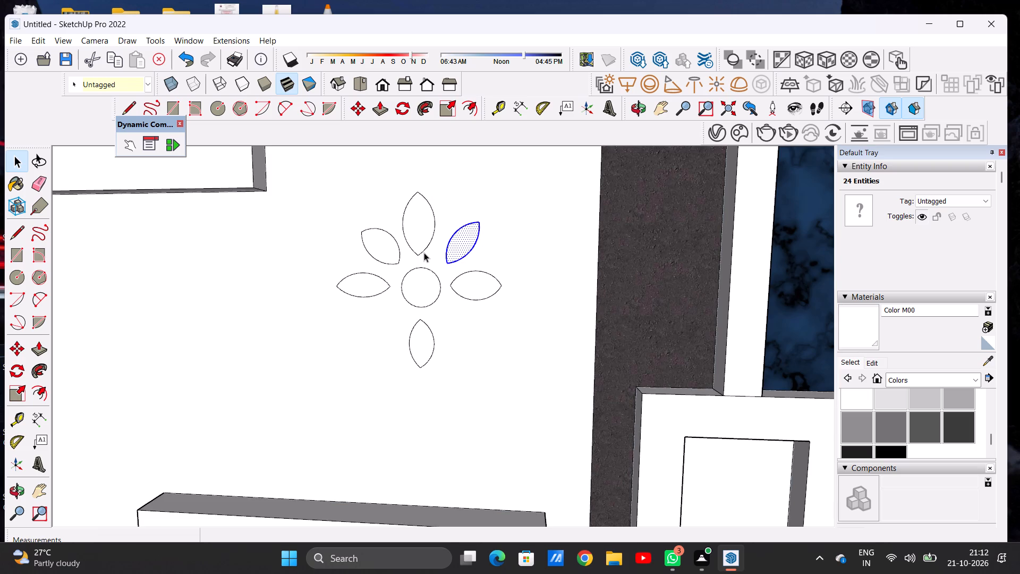
pyautogui.scroll(-19, 424, 252)
pyautogui.click(552, 252)
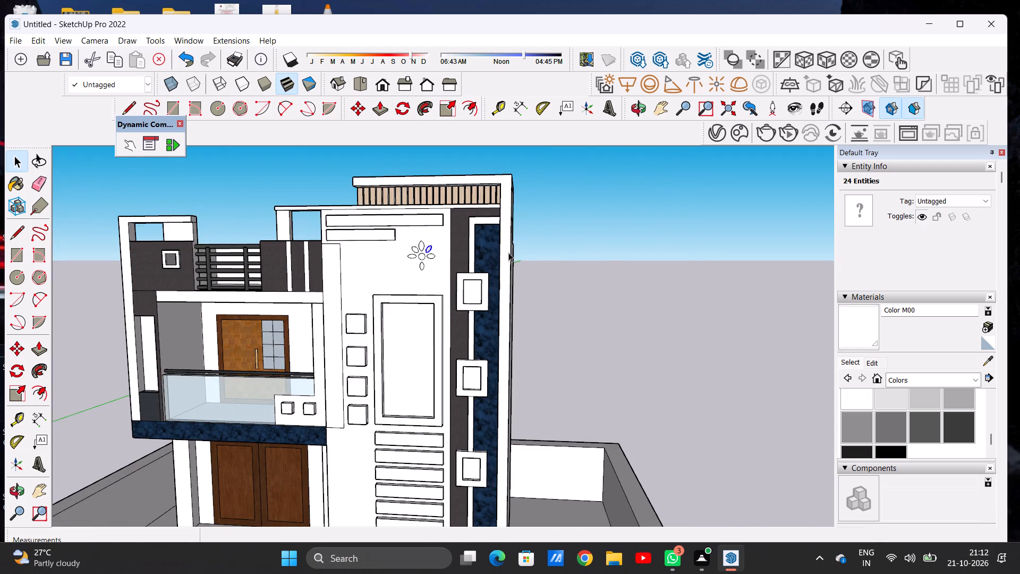
# Draw a diagonal petal at the circle's lower left from two opposing arcs about 5 11/16" long, the lower one with a bulge of about 1 3/16".
pyautogui.scroll(4, 435, 252)
pyautogui.scroll(-1, 435, 252)
pyautogui.scroll(9, 435, 252)
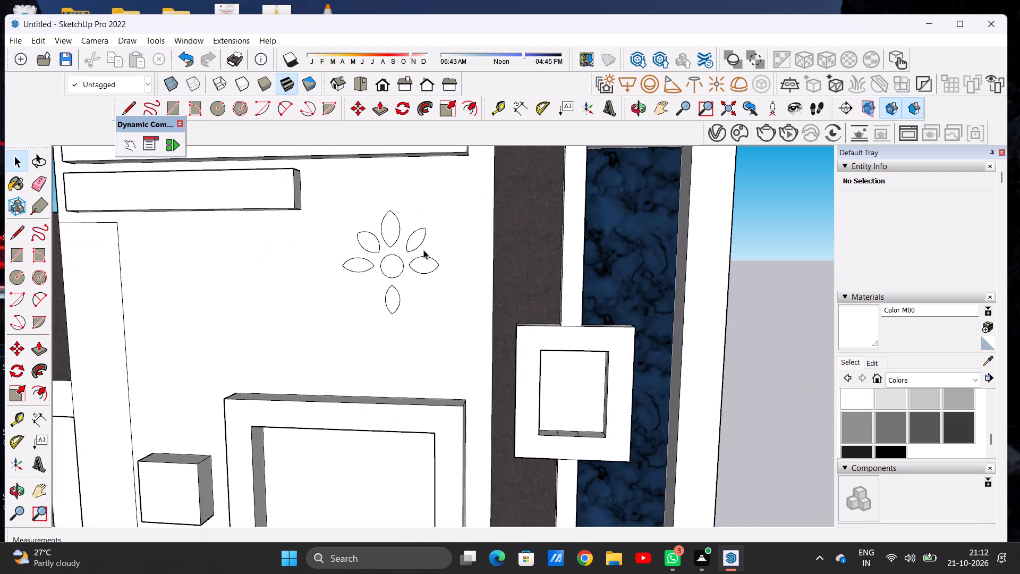
pyautogui.scroll(-5, 404, 247)
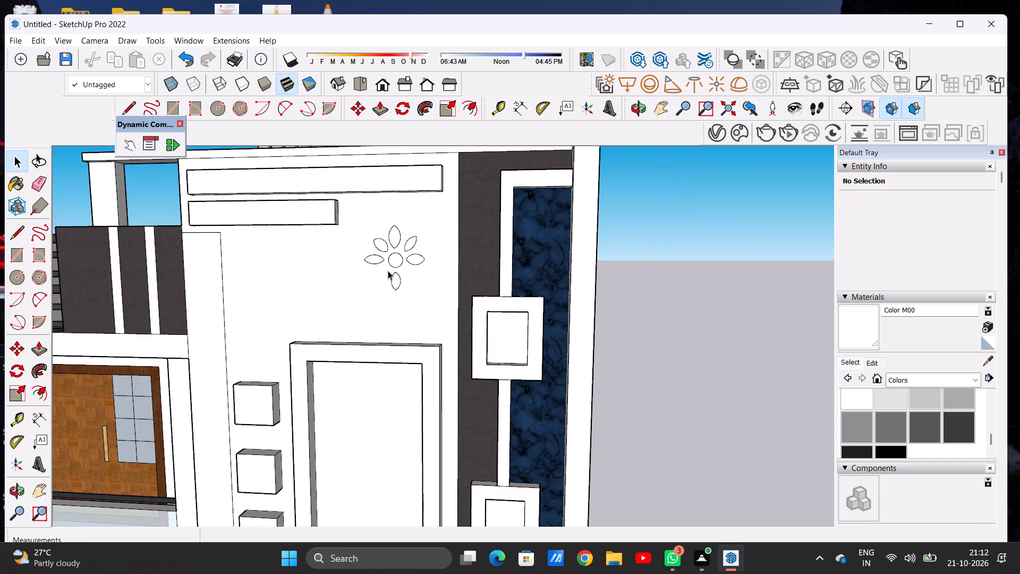
pyautogui.scroll(-4, 388, 271)
pyautogui.scroll(7, 388, 271)
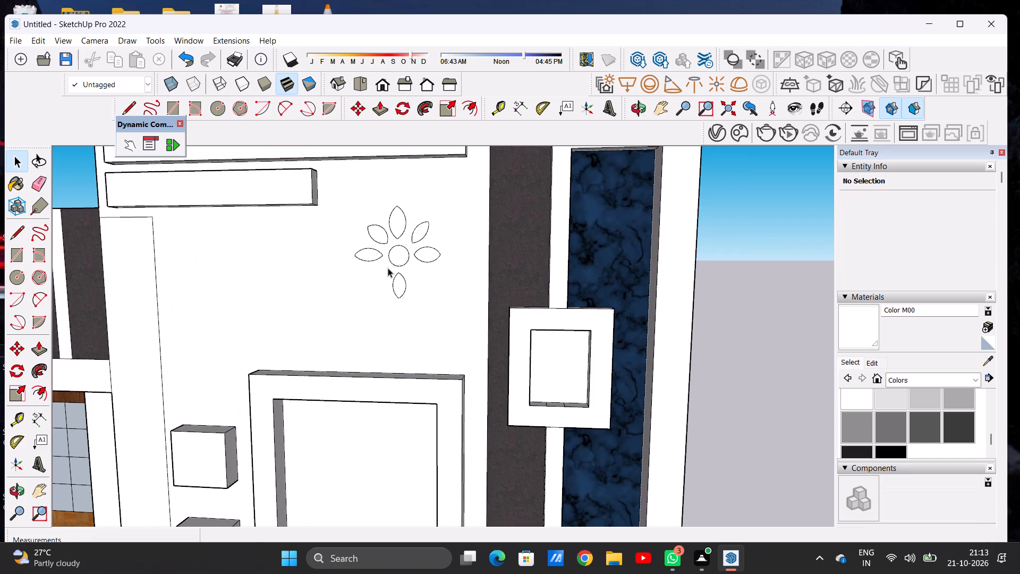
pyautogui.scroll(4, 387, 267)
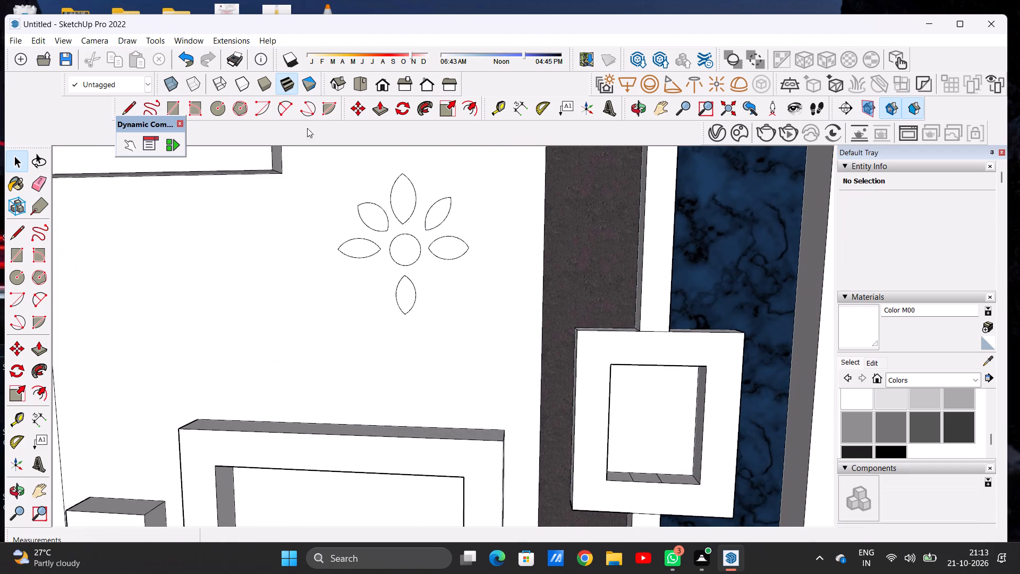
pyautogui.click(287, 106)
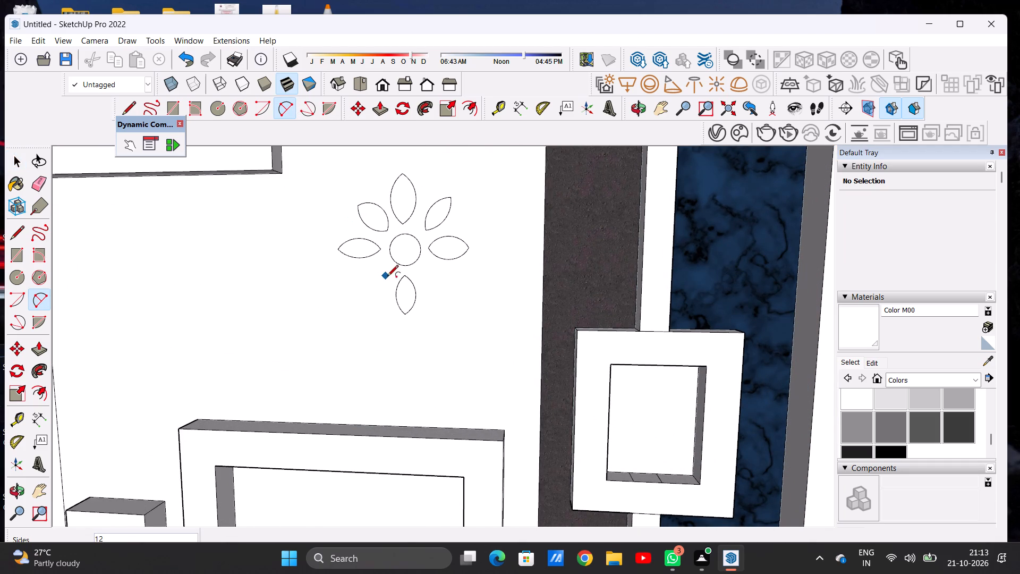
pyautogui.scroll(4, 387, 277)
pyautogui.click(386, 264)
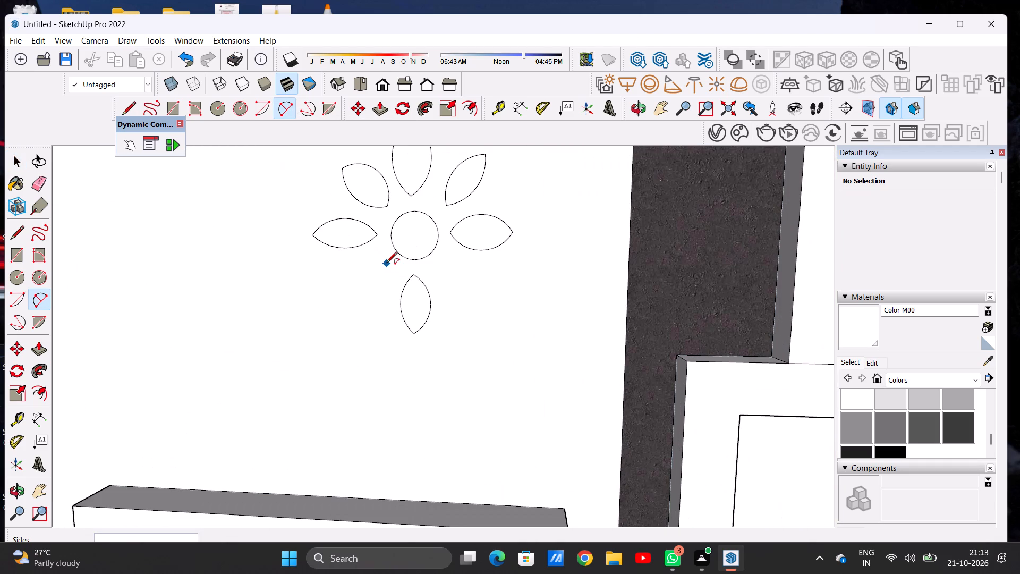
pyautogui.click(348, 293)
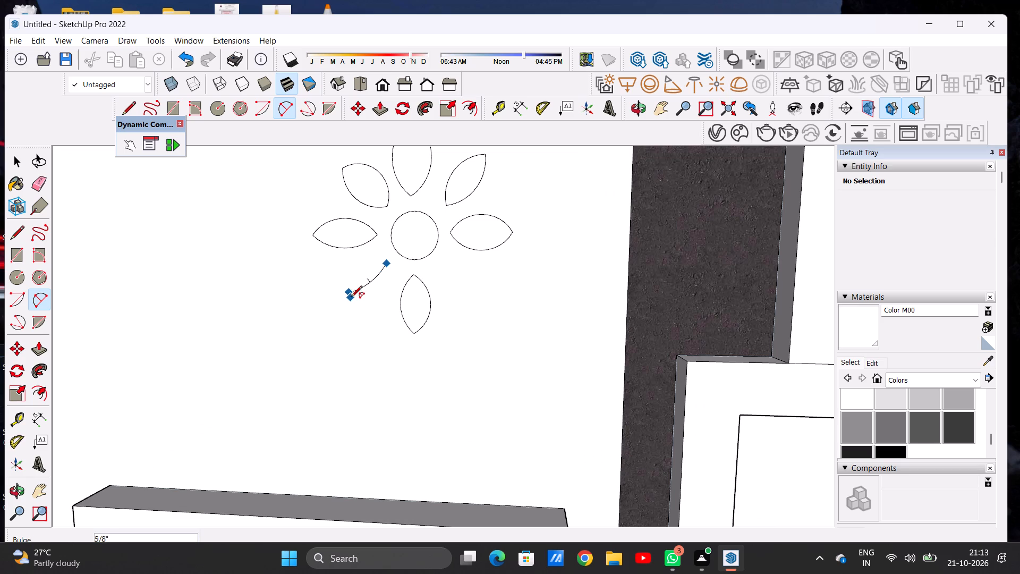
pyautogui.click(354, 302)
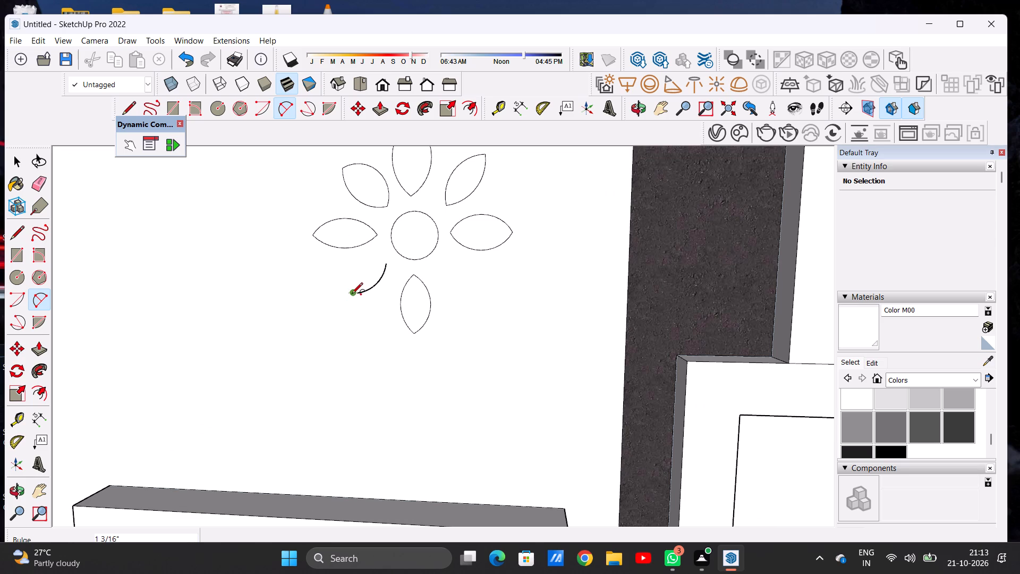
pyautogui.scroll(6, 363, 291)
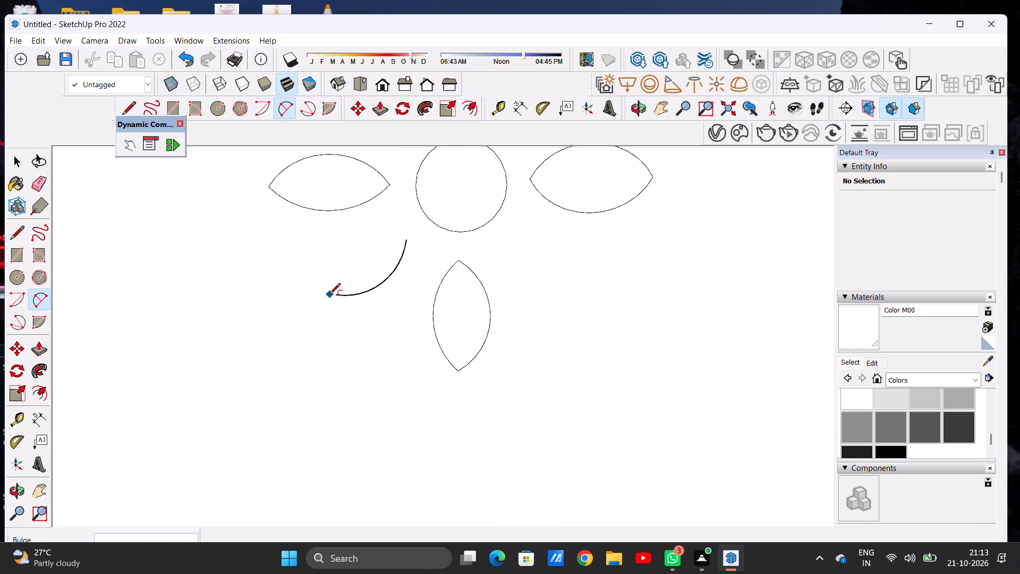
pyautogui.click(337, 293)
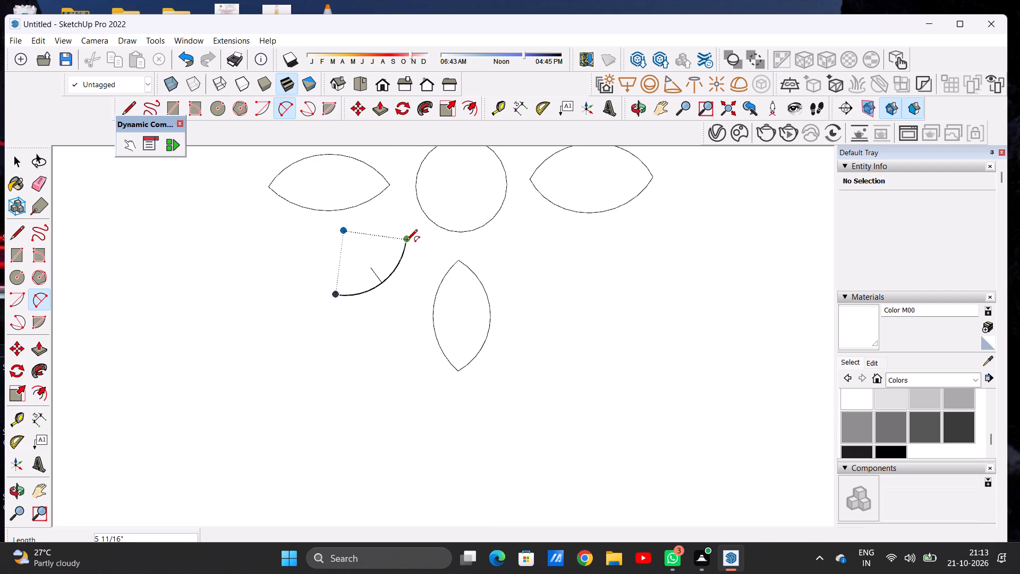
pyautogui.click(406, 241)
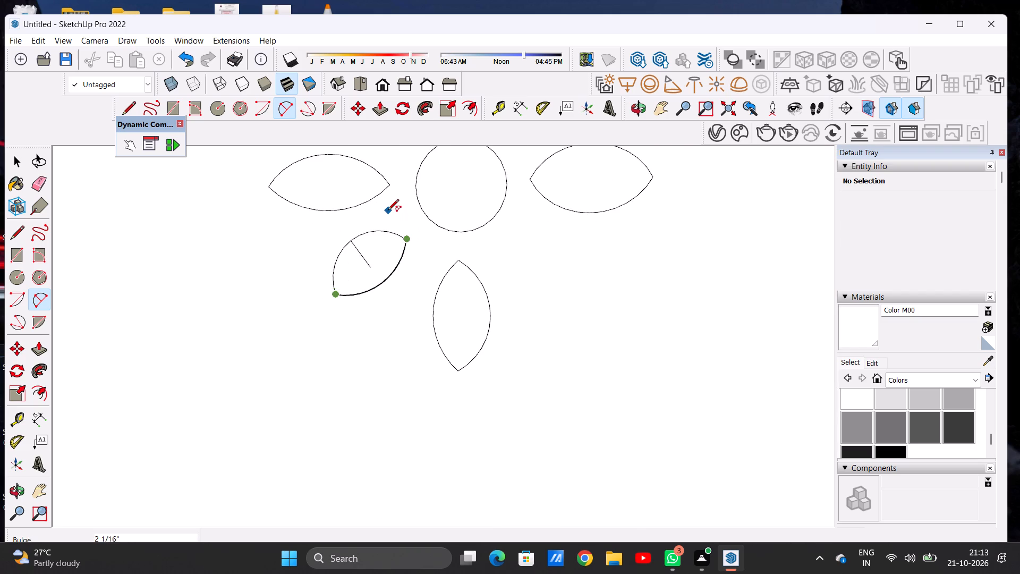
pyautogui.click(393, 217)
pyautogui.press('space')
pyautogui.scroll(-3, 354, 276)
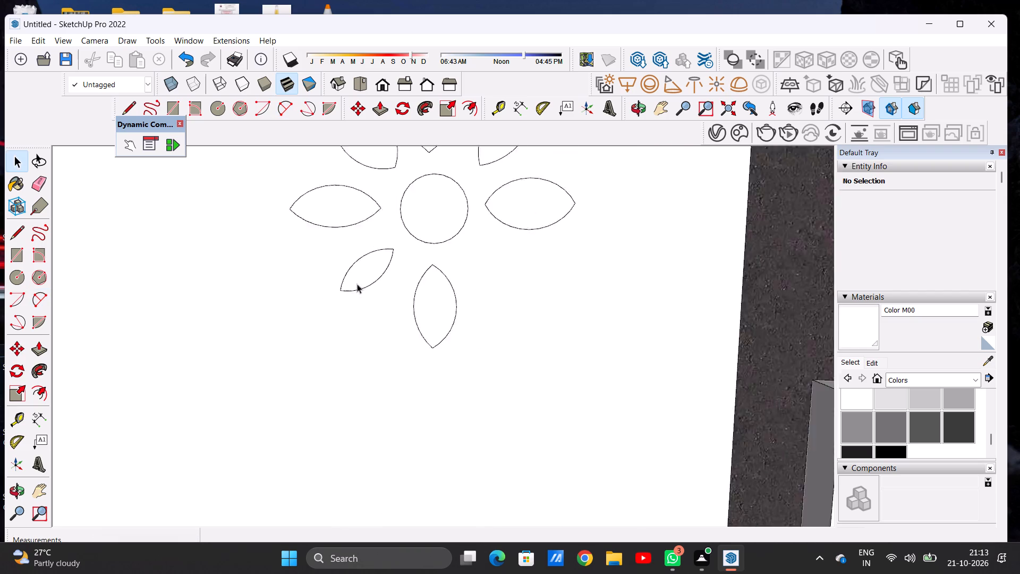
# Scale the lower-left diagonal petal by about 1.22 outward from its inner tip, away from the circle.
pyautogui.scroll(-11, 357, 284)
pyautogui.scroll(7, 366, 287)
pyautogui.doubleClick(366, 287)
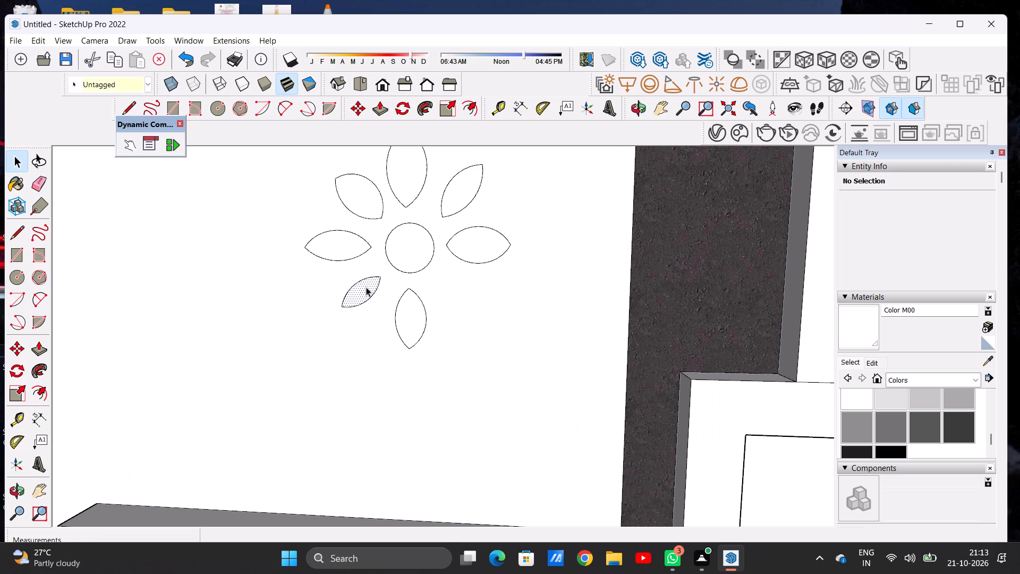
pyautogui.click(444, 111)
pyautogui.scroll(2, 368, 302)
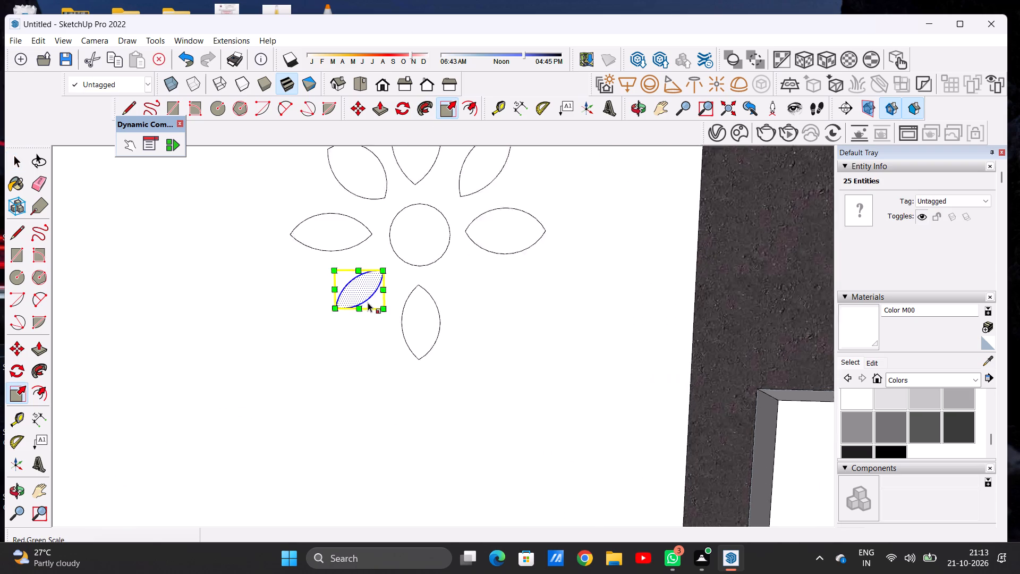
pyautogui.scroll(2, 368, 302)
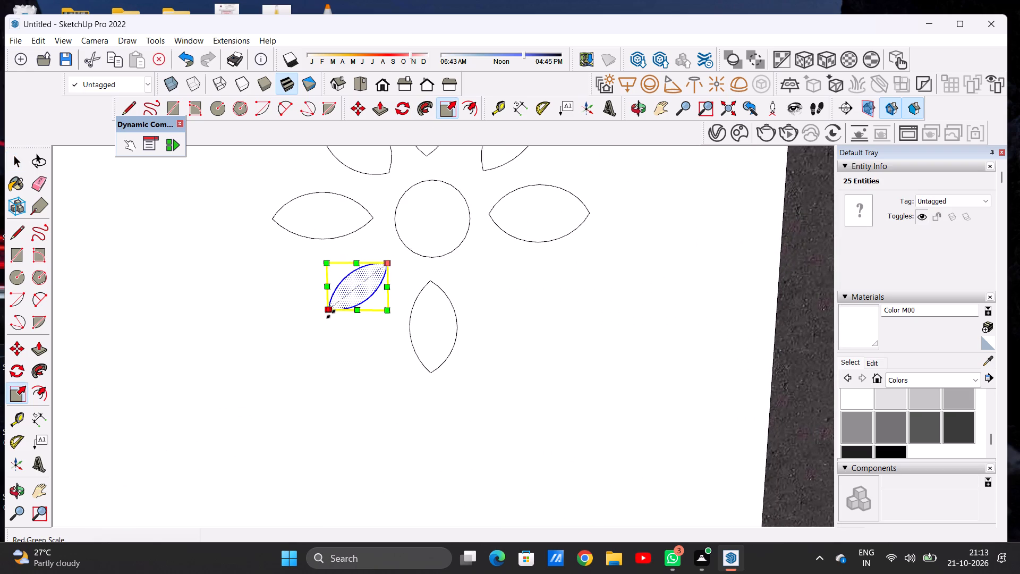
pyautogui.click(331, 315)
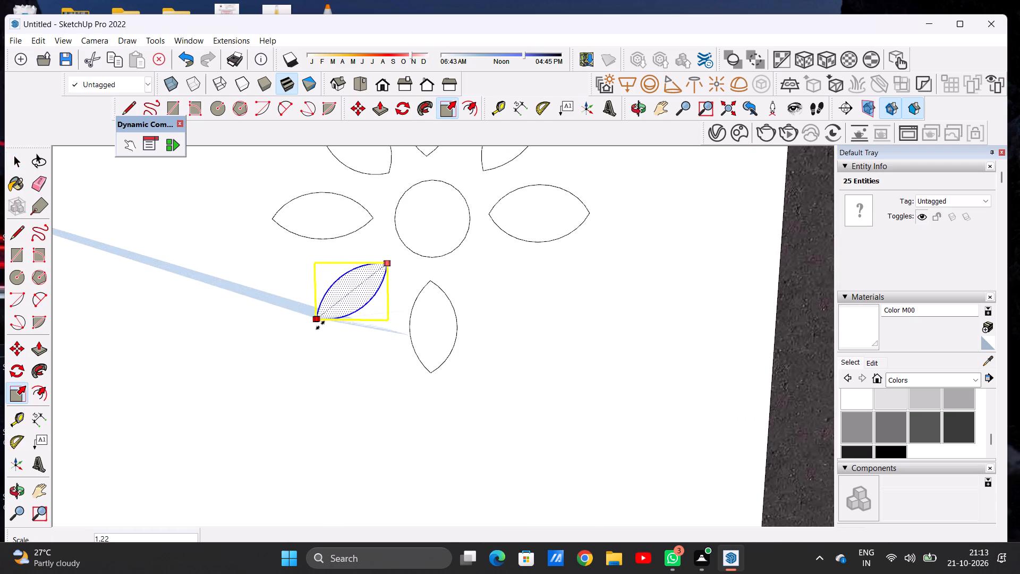
pyautogui.click(320, 325)
pyautogui.press('space')
pyautogui.scroll(-6, 321, 325)
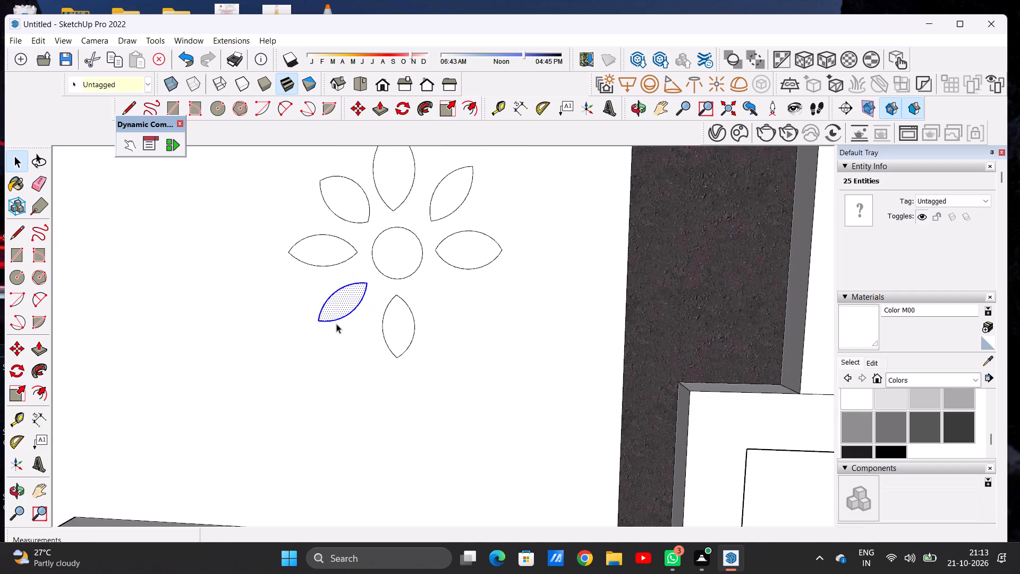
# Scale the lower-left diagonal petal by about 1.14 from its bounding box's upper-left corner towards the lower right, and clear the selection.
pyautogui.scroll(-5, 377, 316)
pyautogui.scroll(4, 360, 314)
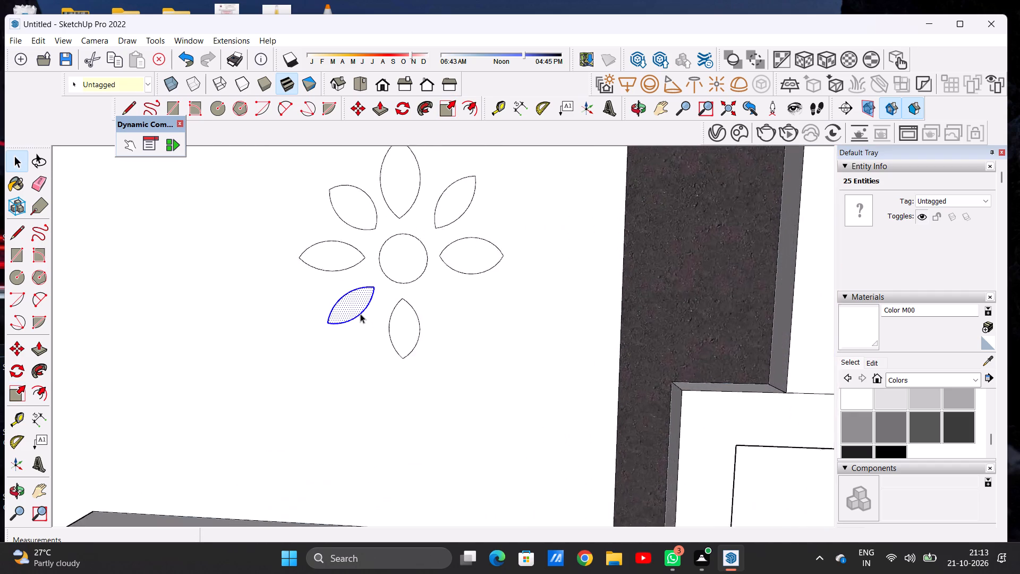
pyautogui.scroll(5, 360, 314)
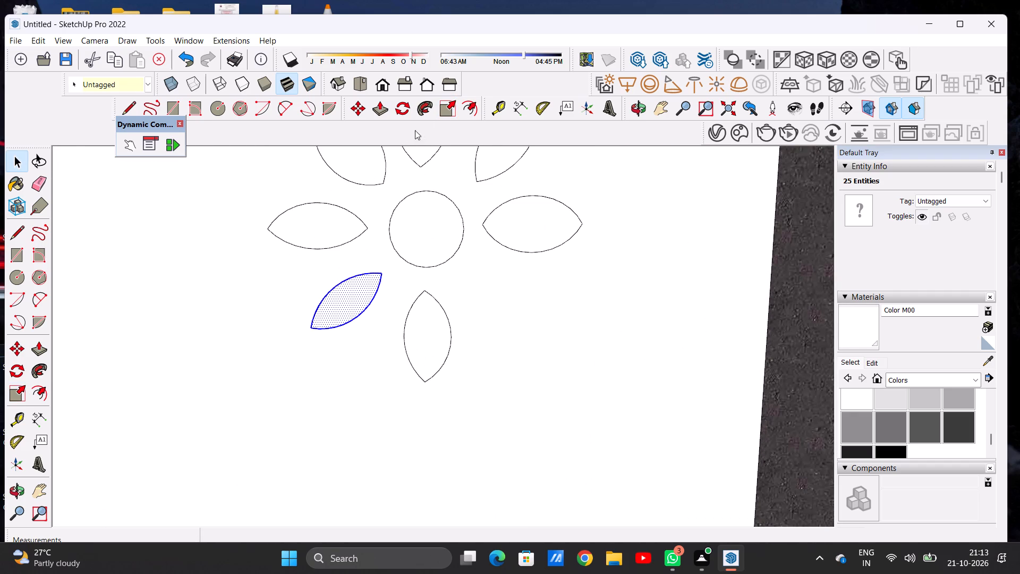
pyautogui.click(453, 106)
pyautogui.scroll(1, 356, 312)
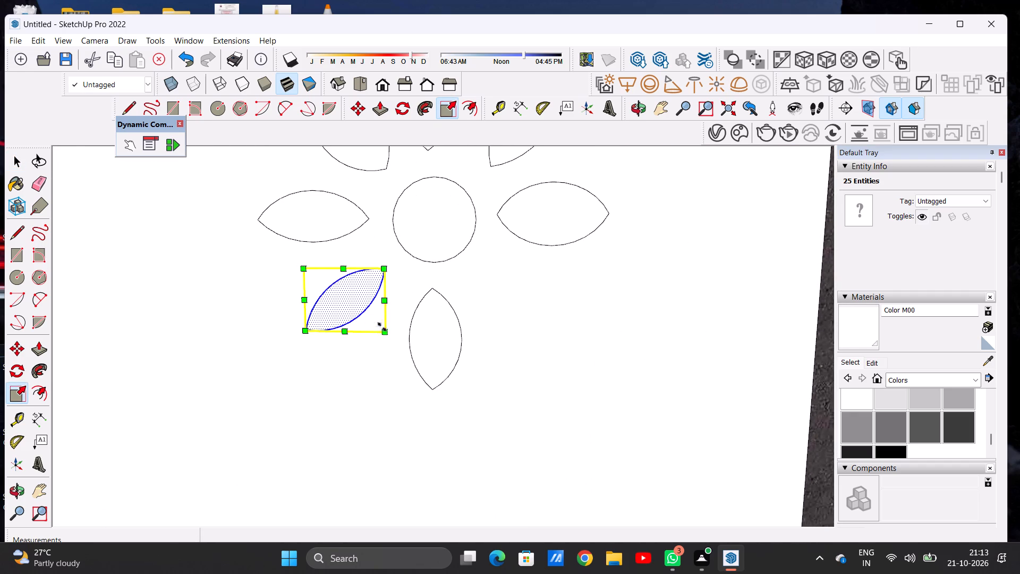
pyautogui.click(385, 328)
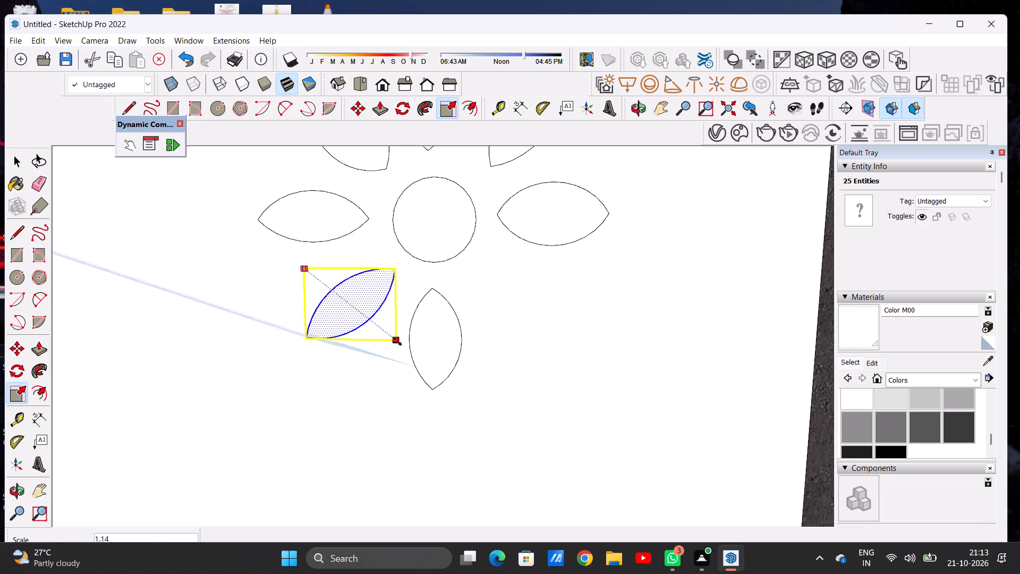
pyautogui.click(397, 341)
pyautogui.press('space')
pyautogui.scroll(-4, 371, 335)
pyautogui.scroll(1, 371, 335)
pyautogui.scroll(-16, 371, 335)
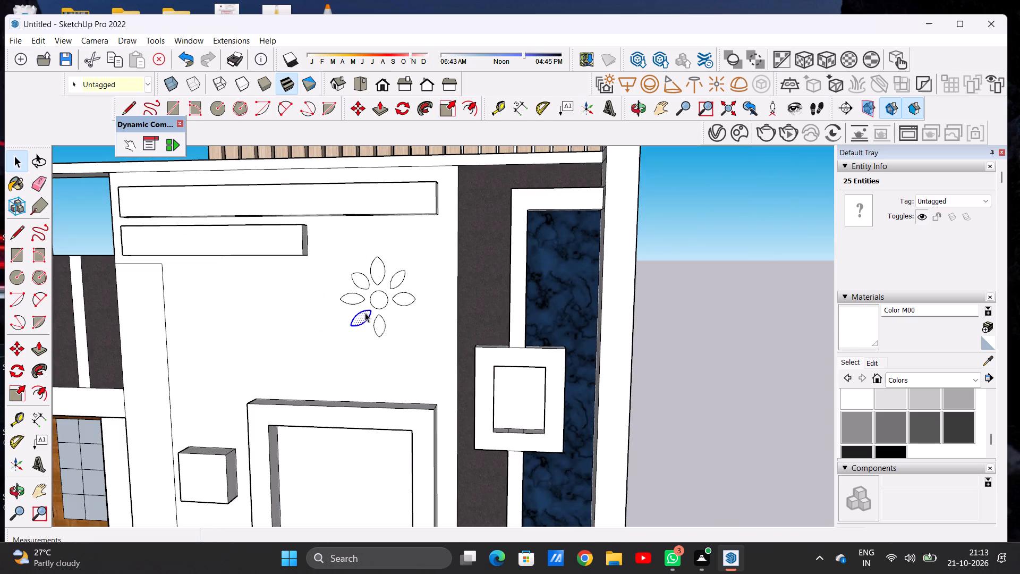
pyautogui.click(640, 309)
# Draw the lower arc of a diagonal petal at the circle's lower right, with a bulge of about 2 1/8".
pyautogui.scroll(2, 389, 326)
pyautogui.scroll(-1, 389, 325)
pyautogui.scroll(5, 389, 325)
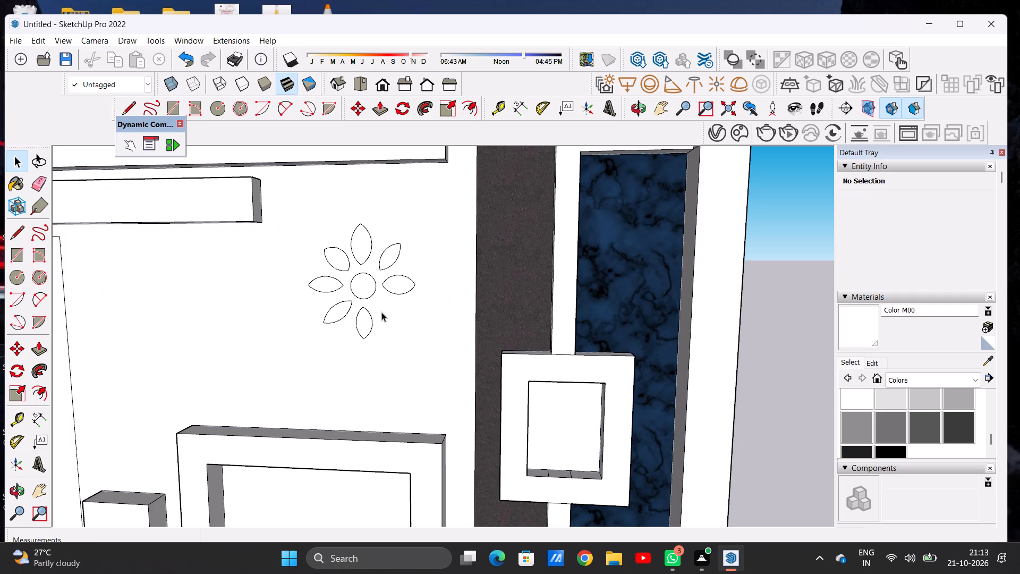
pyautogui.scroll(1, 381, 312)
pyautogui.scroll(-6, 381, 311)
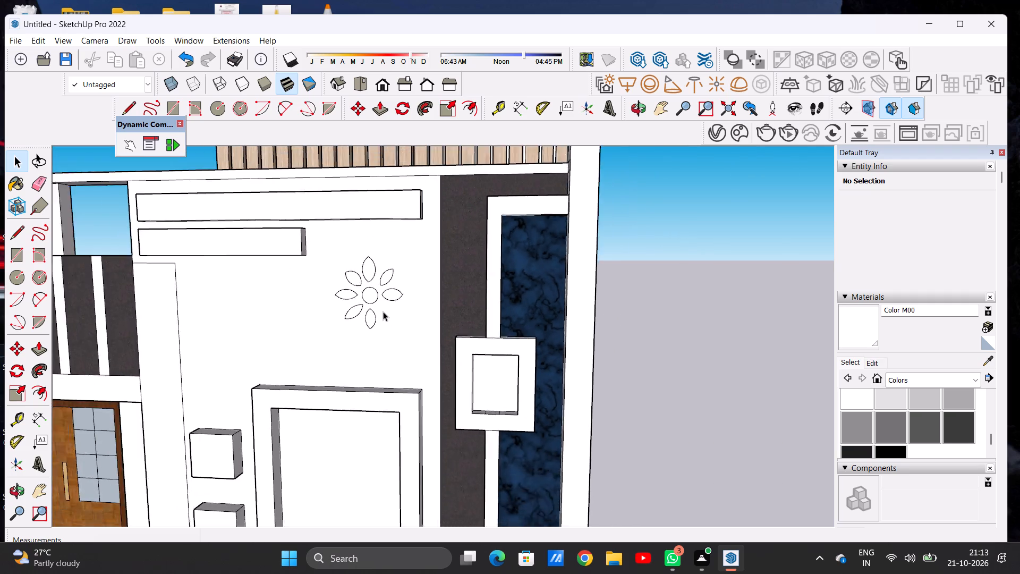
pyautogui.scroll(6, 383, 311)
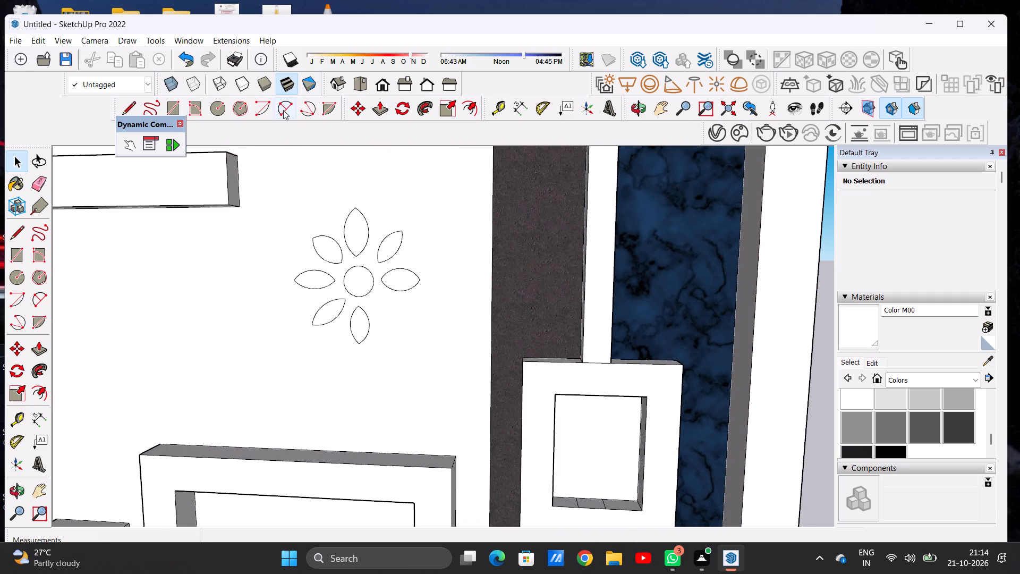
pyautogui.click(283, 110)
pyautogui.scroll(2, 392, 305)
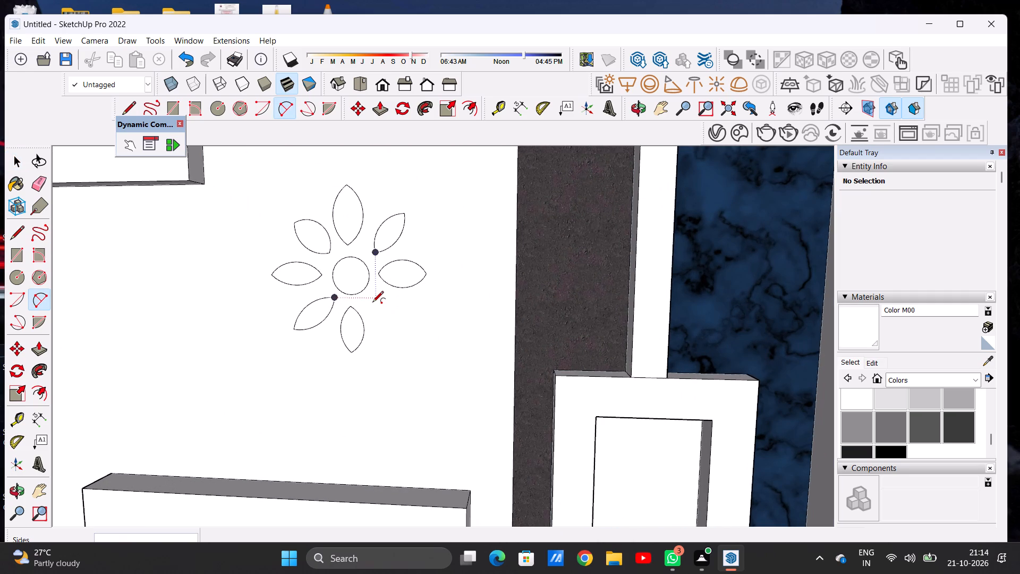
pyautogui.click(372, 303)
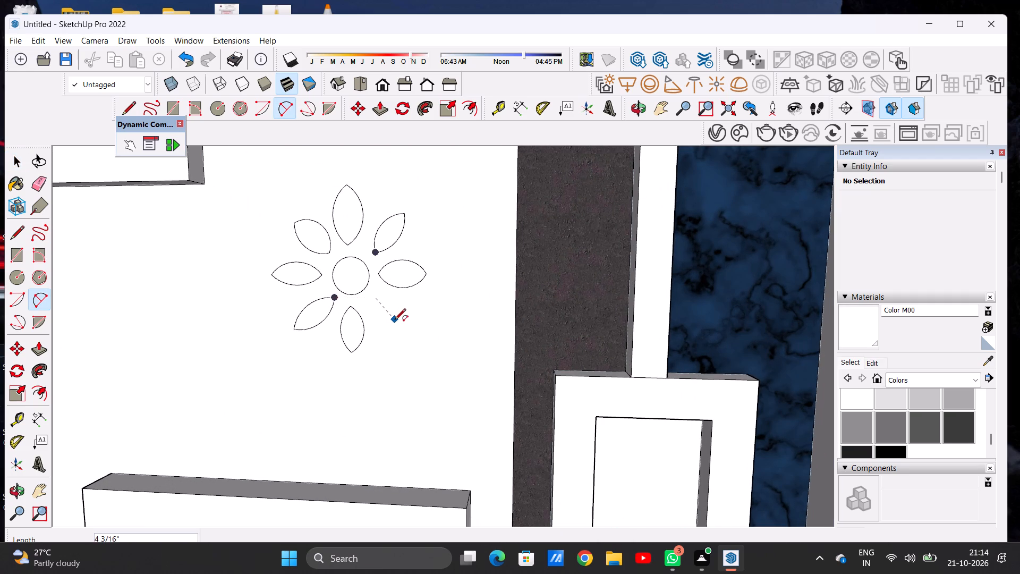
pyautogui.click(403, 324)
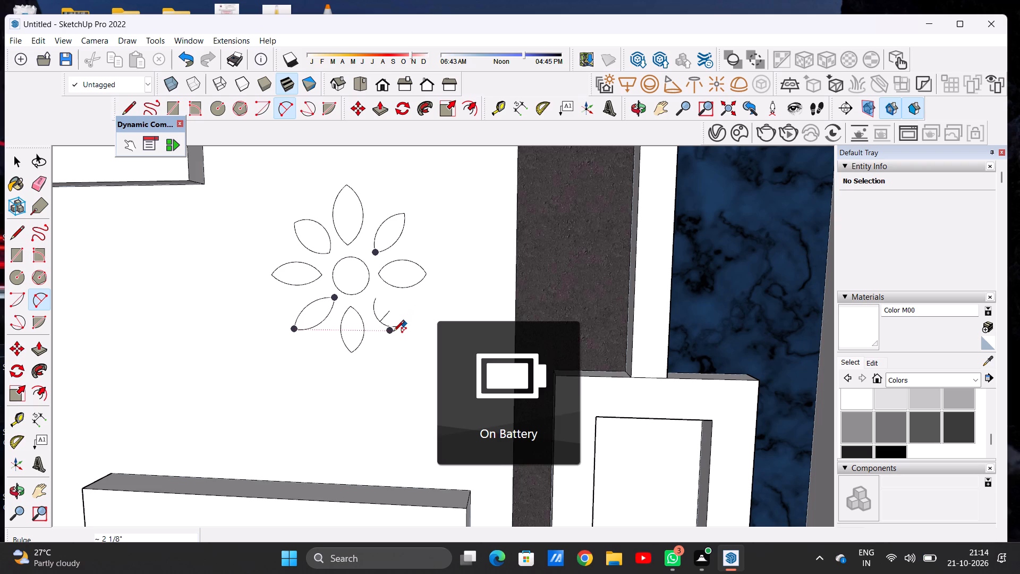
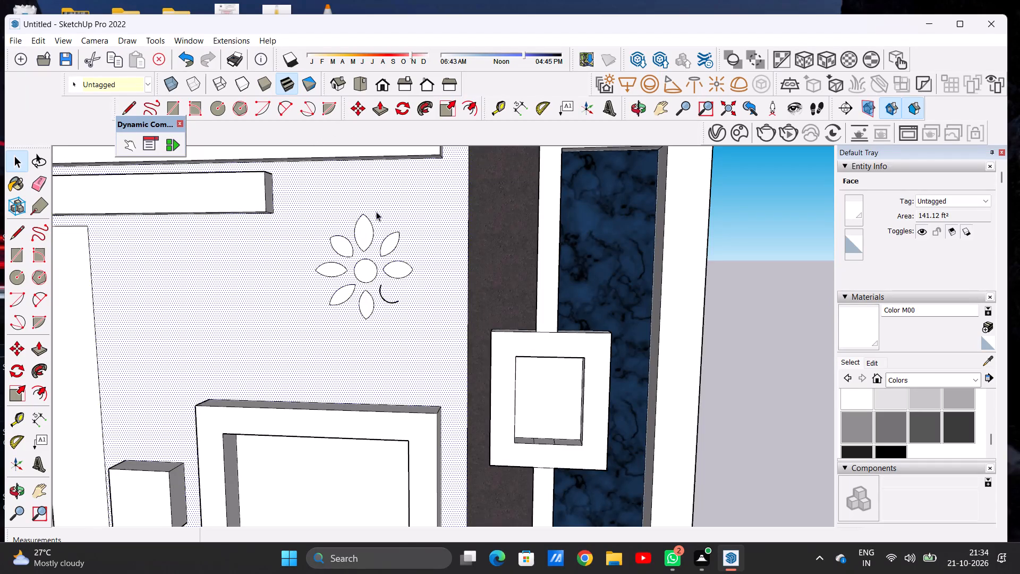
# Examine the house's front elevation and the unfinished flower motif on the white wall.
pyautogui.scroll(-16, 376, 255)
pyautogui.click(512, 261)
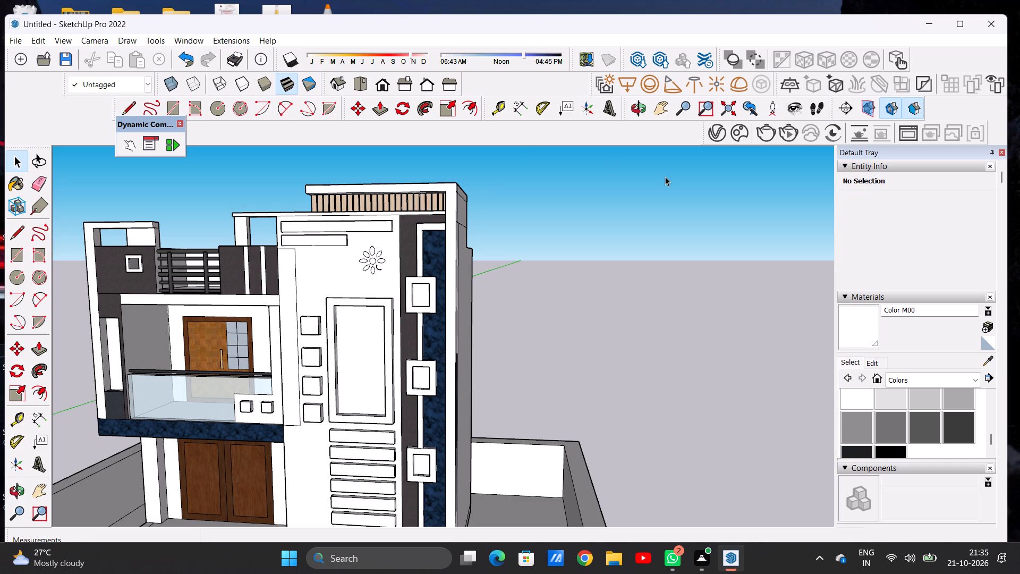
pyautogui.scroll(-5, 0, 0)
pyautogui.scroll(1, 0, 0)
pyautogui.scroll(-8, 0, 0)
pyautogui.scroll(-15, 0, 0)
pyautogui.scroll(-12, 608, 408)
pyautogui.scroll(-8, 574, 349)
pyautogui.scroll(18, 533, 352)
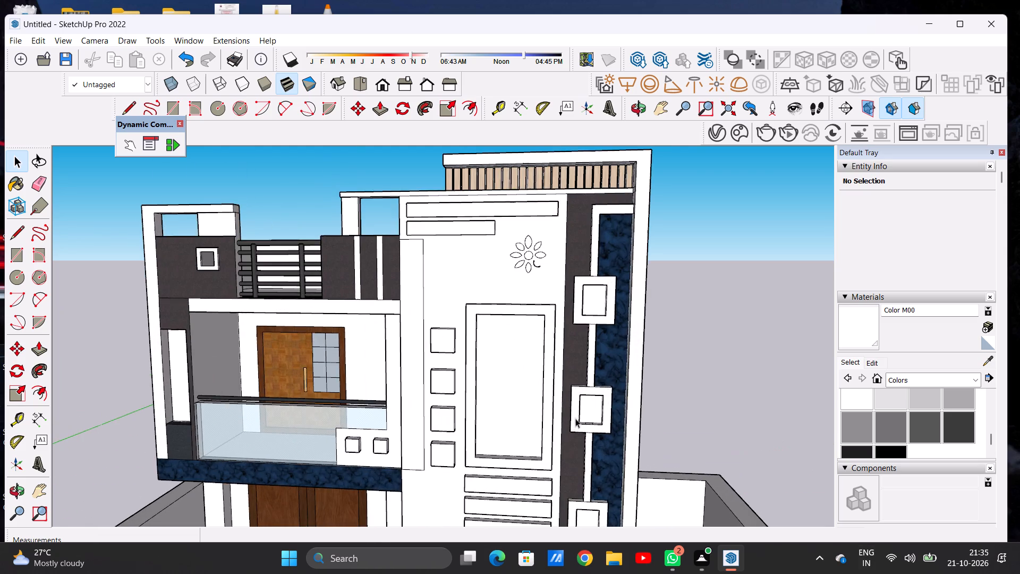
pyautogui.scroll(6, 542, 319)
pyautogui.scroll(3, 701, 311)
pyautogui.scroll(-11, 701, 314)
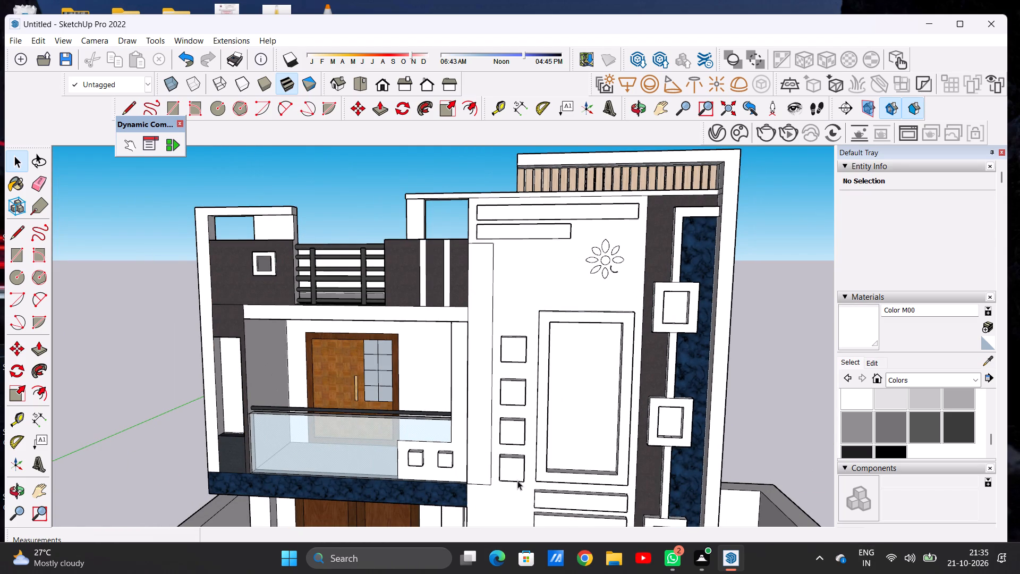
pyautogui.scroll(17, 614, 281)
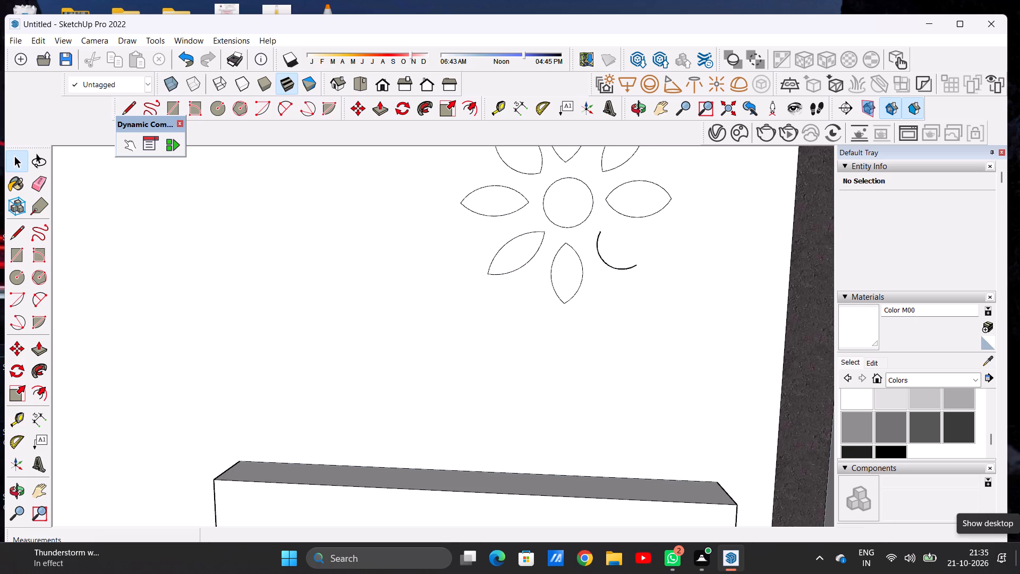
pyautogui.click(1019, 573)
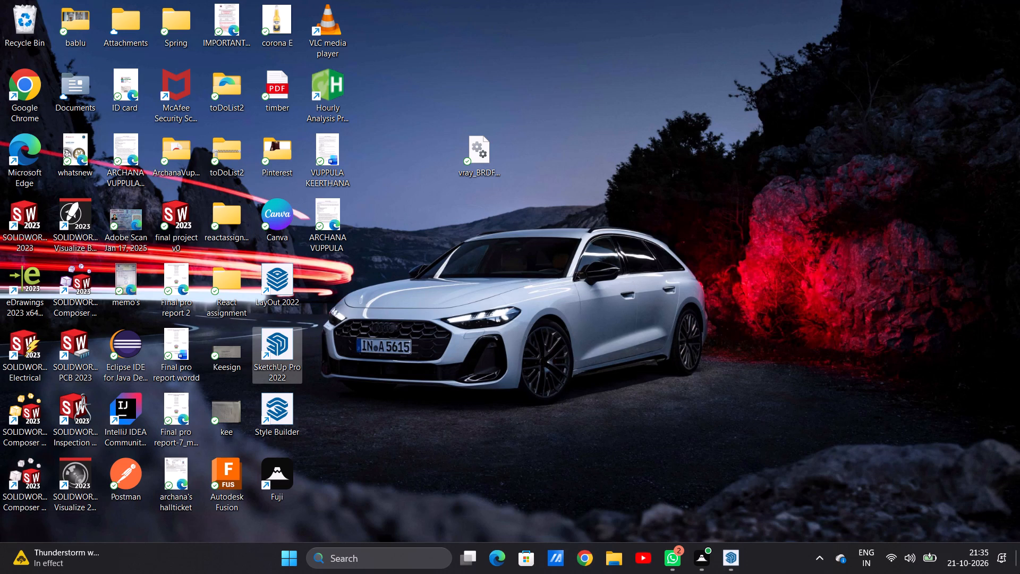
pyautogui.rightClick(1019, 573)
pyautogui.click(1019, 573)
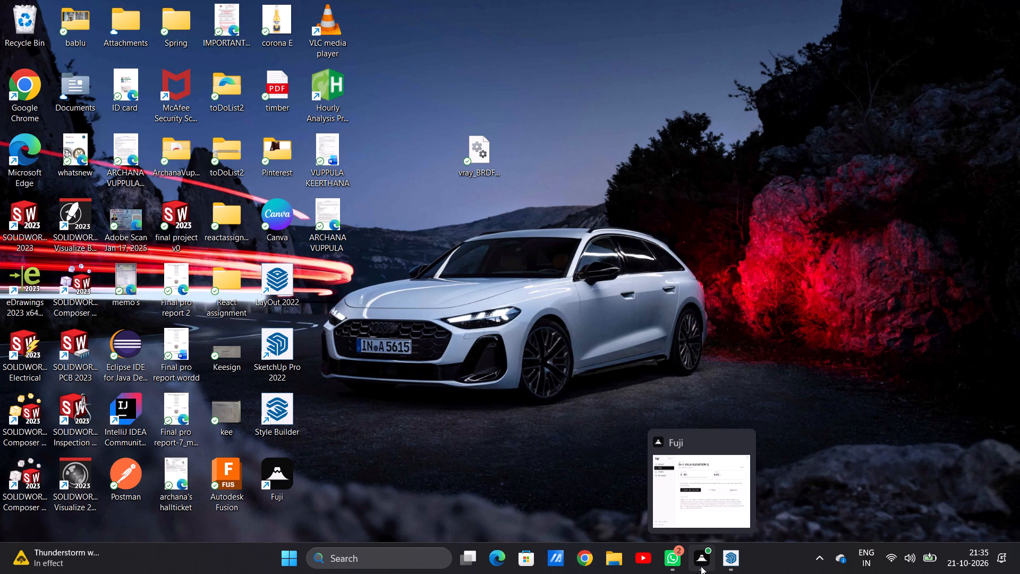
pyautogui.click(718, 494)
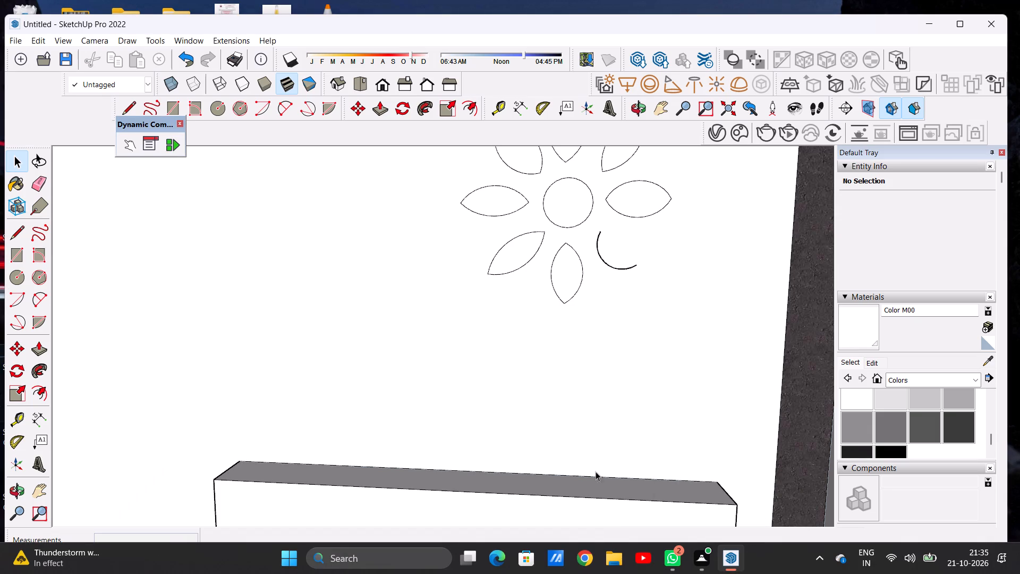
# Close the flower's unfinished lower-right petal with a two-point arc between the open ends of its existing arc.
pyautogui.scroll(-8, 539, 447)
pyautogui.scroll(9, 586, 345)
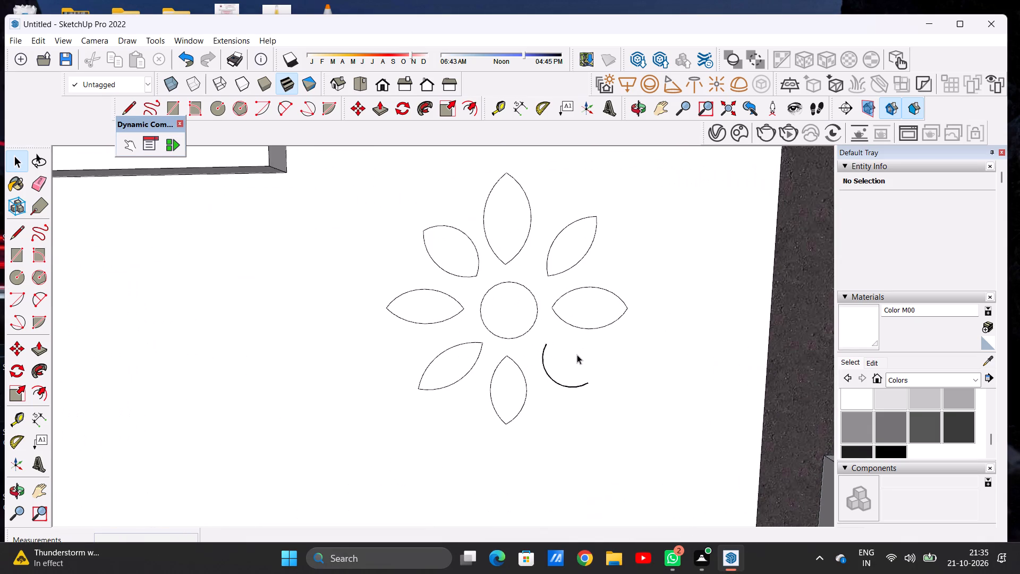
pyautogui.click(285, 111)
pyautogui.click(549, 348)
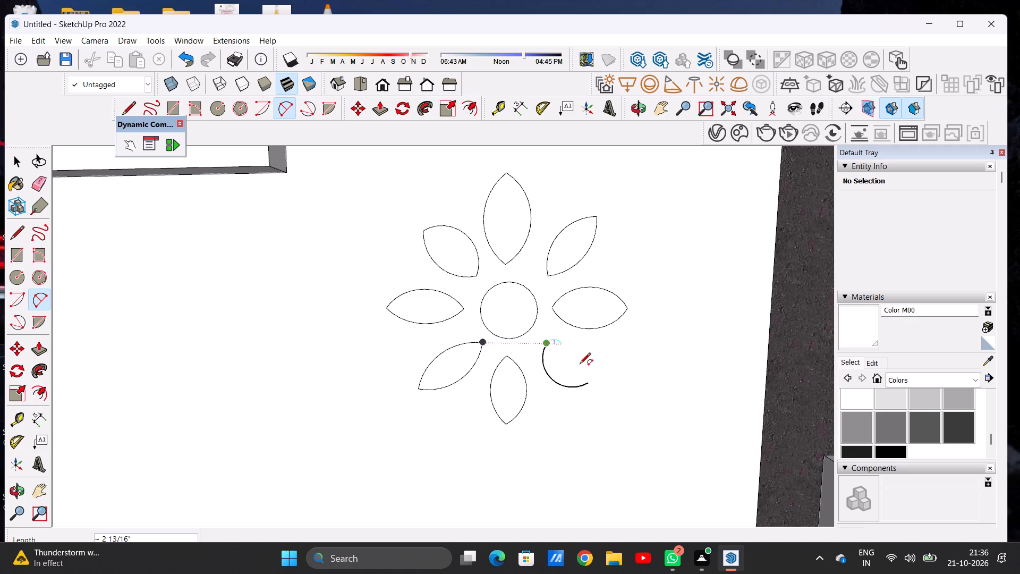
pyautogui.click(591, 385)
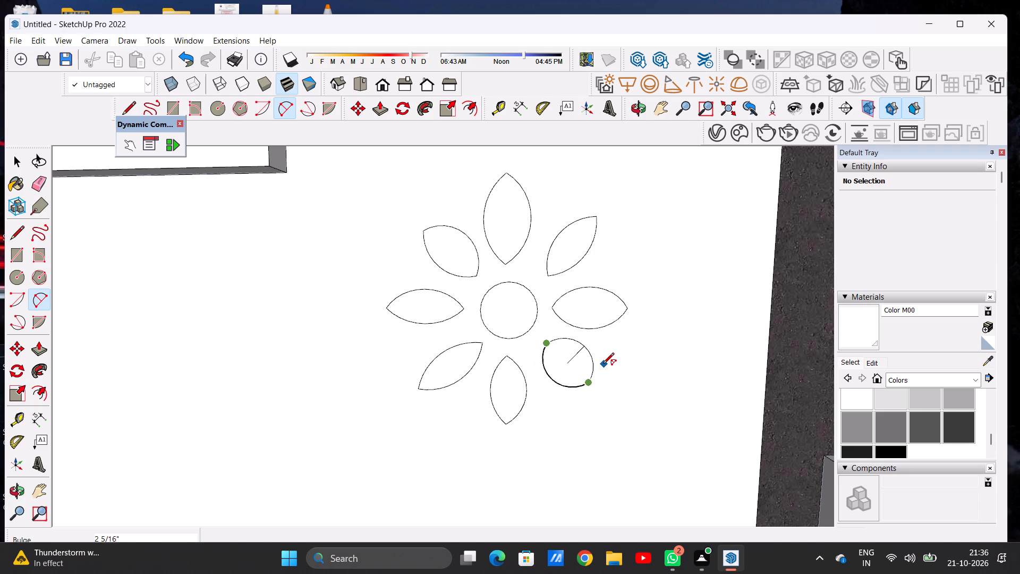
pyautogui.click(598, 371)
pyautogui.press('space')
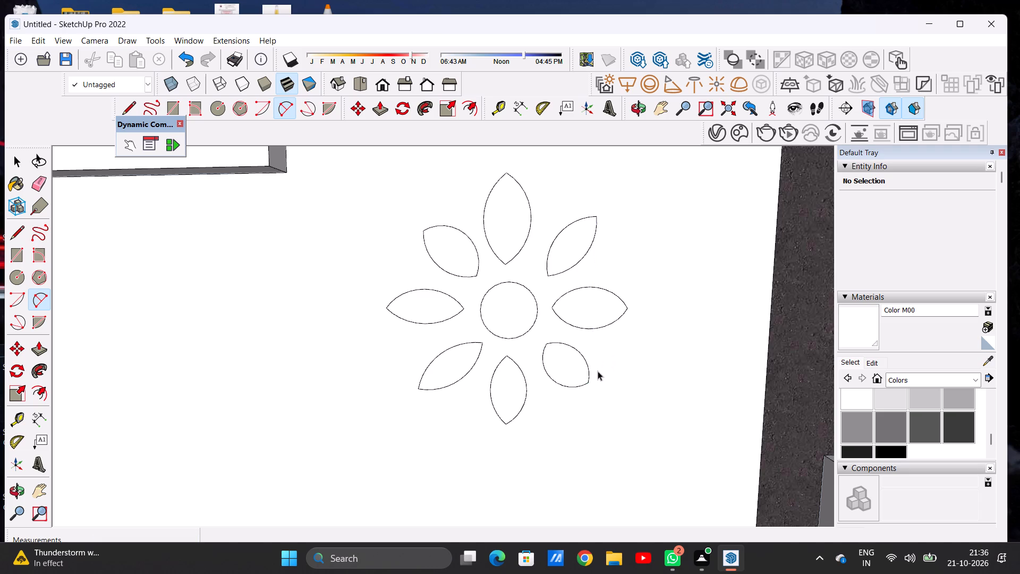
# Resize the lower-right petal with Scale, narrowing it by about 0.84 along the red axis and finishing with a 1.21 enlargement from the outer corner.
pyautogui.doubleClick(565, 374)
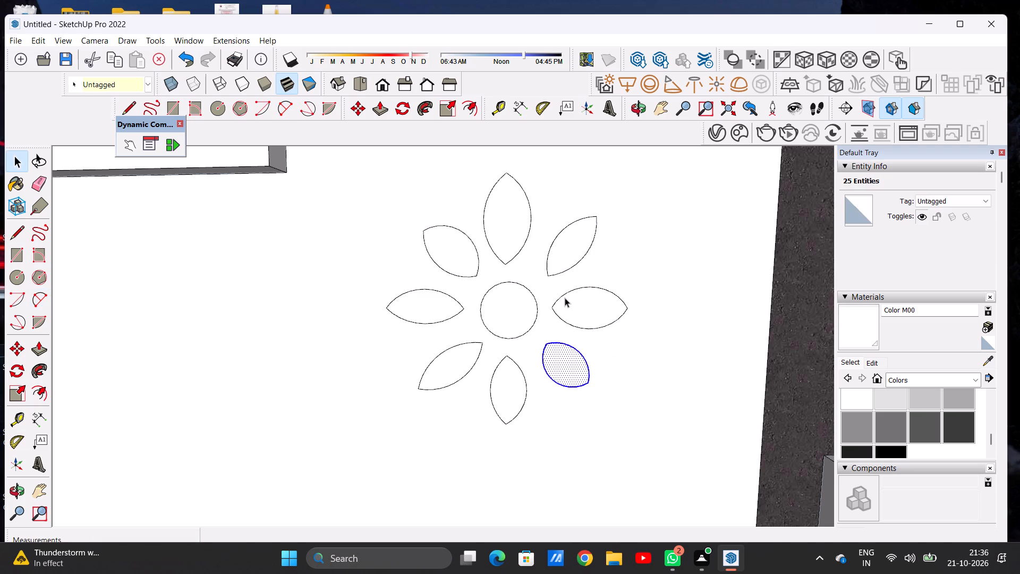
pyautogui.click(445, 107)
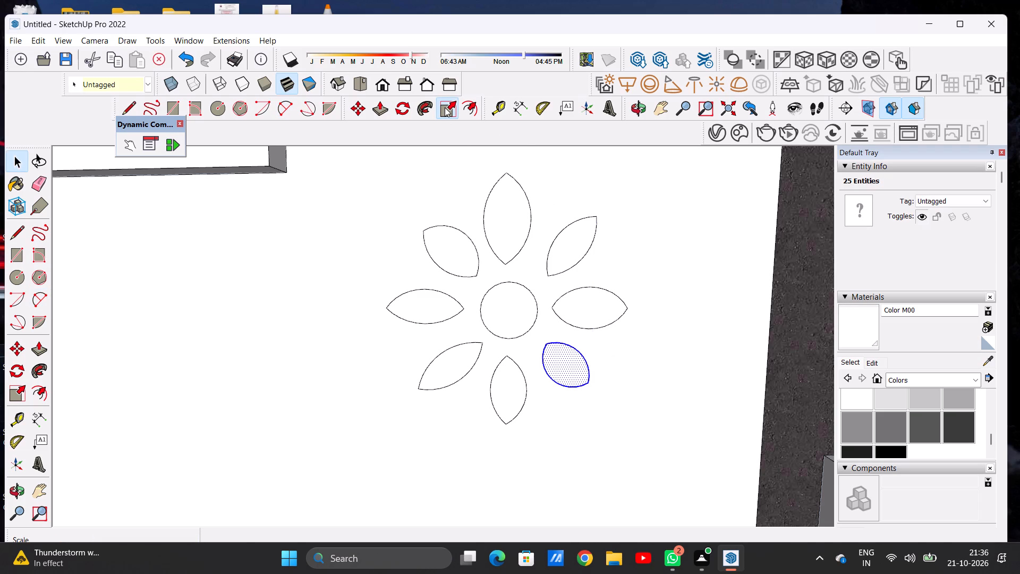
pyautogui.click(591, 390)
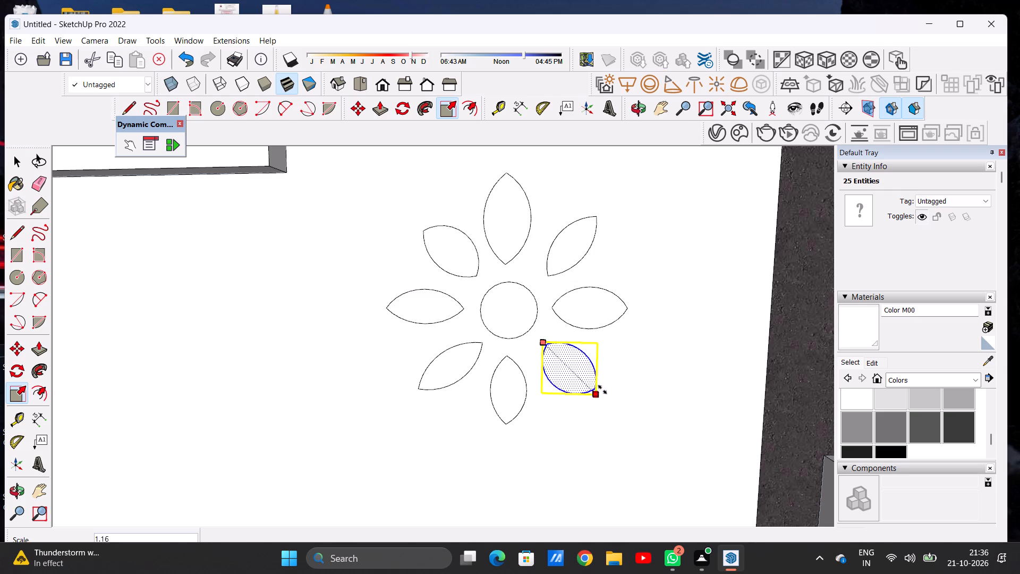
pyautogui.click(605, 391)
pyautogui.click(544, 393)
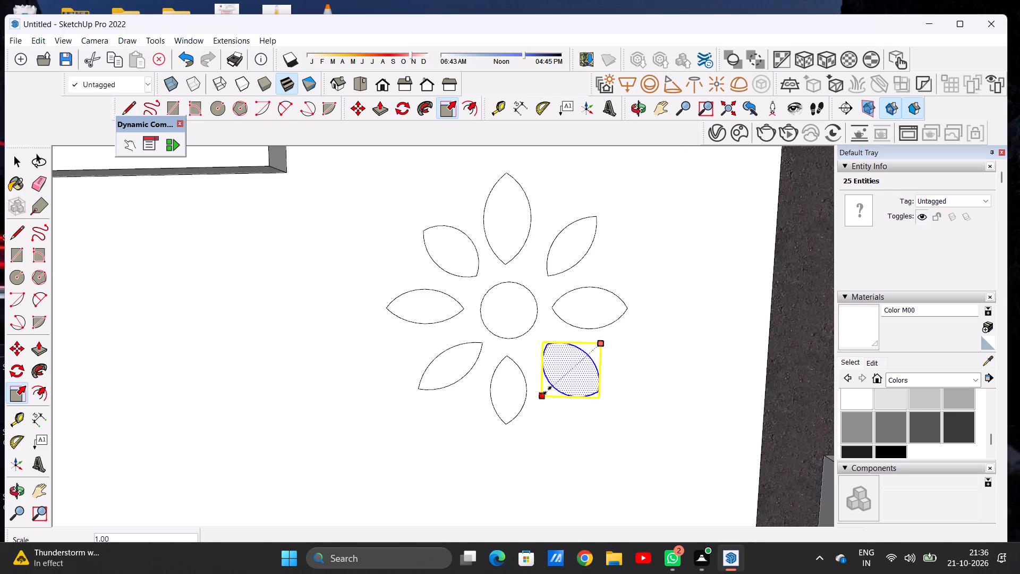
pyautogui.click(549, 391)
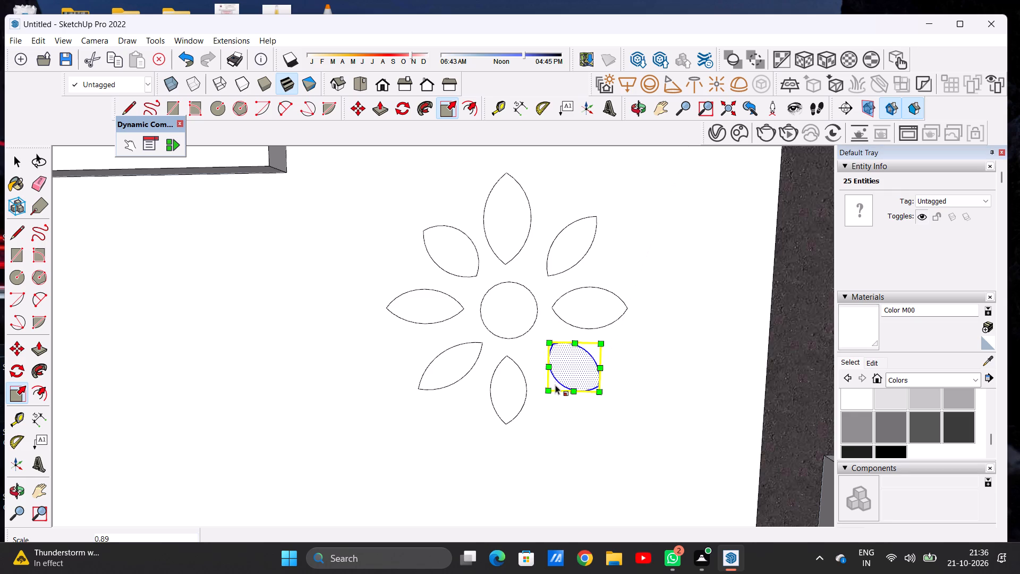
pyautogui.click(550, 370)
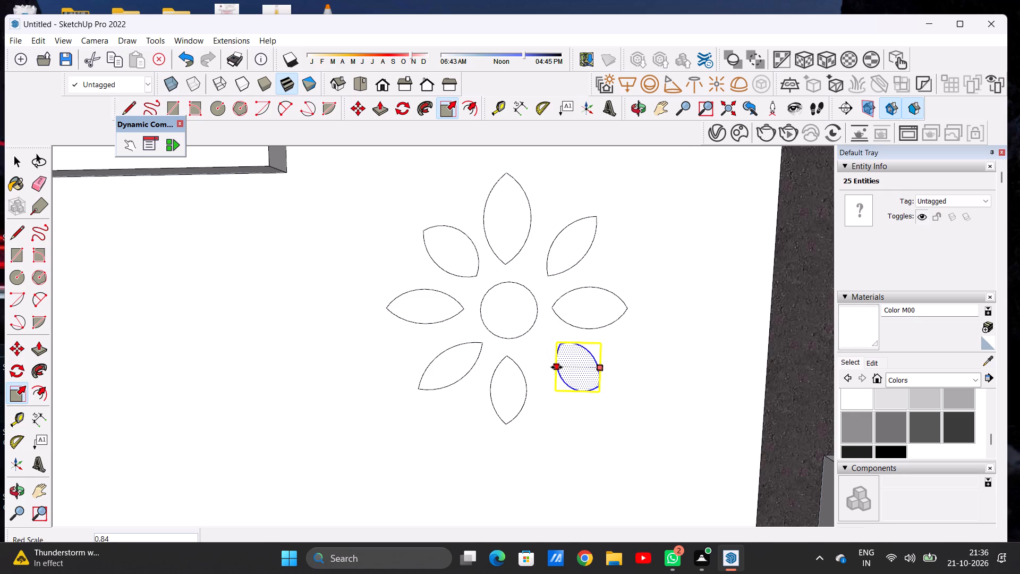
pyautogui.click(557, 367)
pyautogui.click(597, 342)
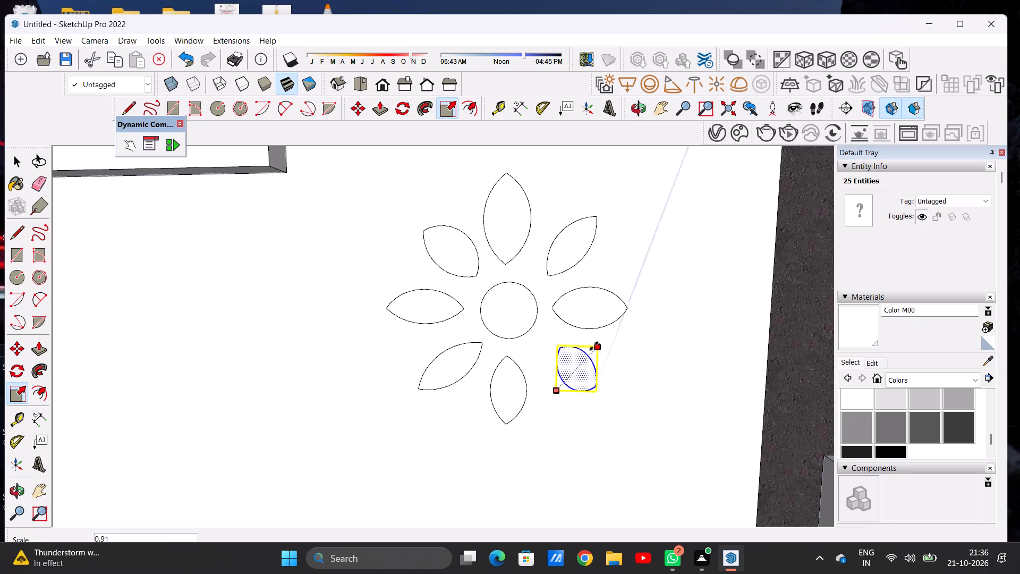
pyautogui.click(593, 348)
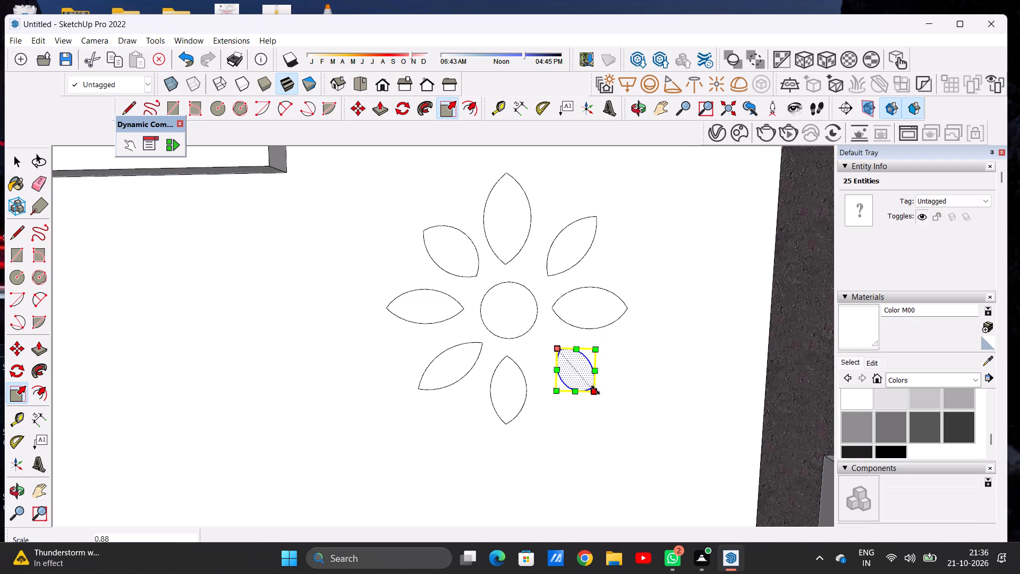
pyautogui.click(596, 390)
pyautogui.click(602, 400)
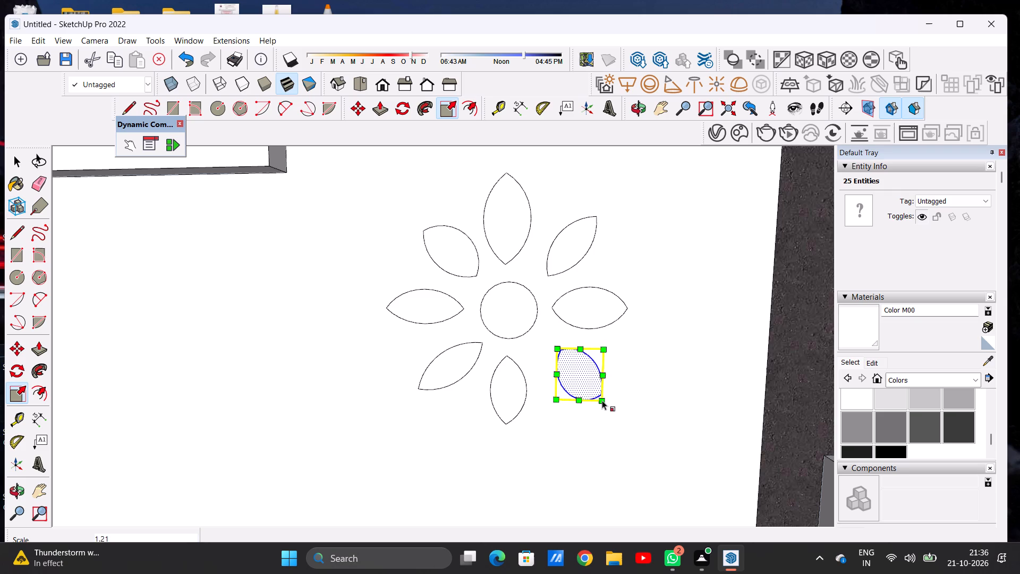
pyautogui.press('space')
pyautogui.scroll(-20, 497, 368)
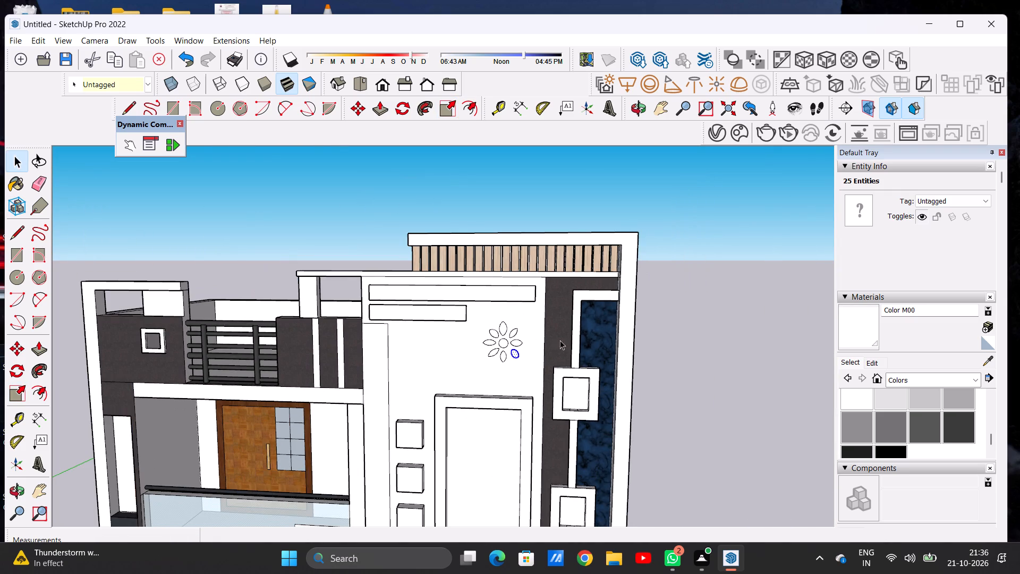
pyautogui.click(667, 341)
# Scale the lower-right petal by about 0.73 along the green axis, shrink it from its lower-left corner, and enlarge it by 1.29 from its outer corner.
pyautogui.scroll(11, 506, 351)
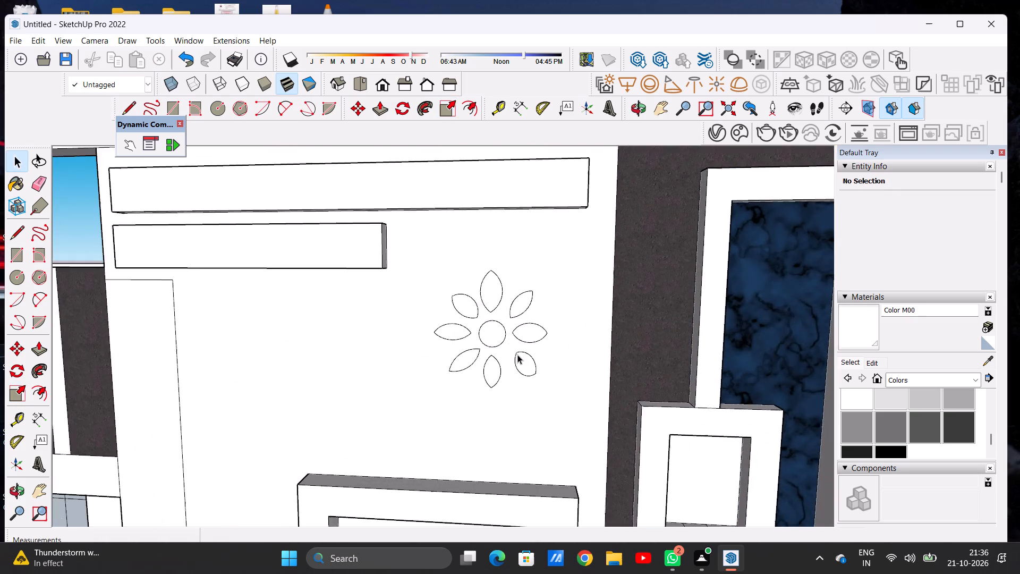
pyautogui.scroll(6, 517, 356)
pyautogui.doubleClick(530, 366)
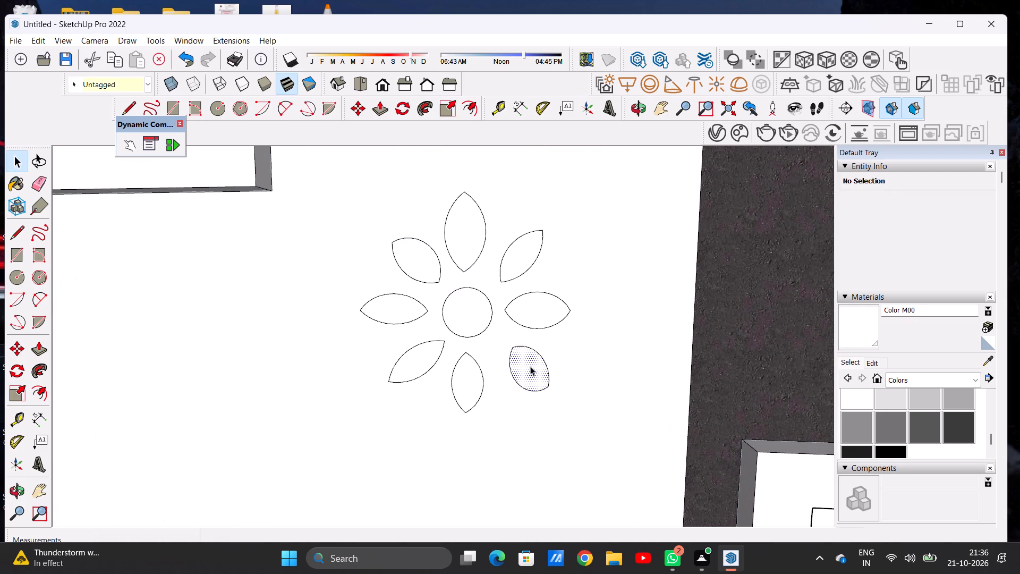
pyautogui.click(446, 108)
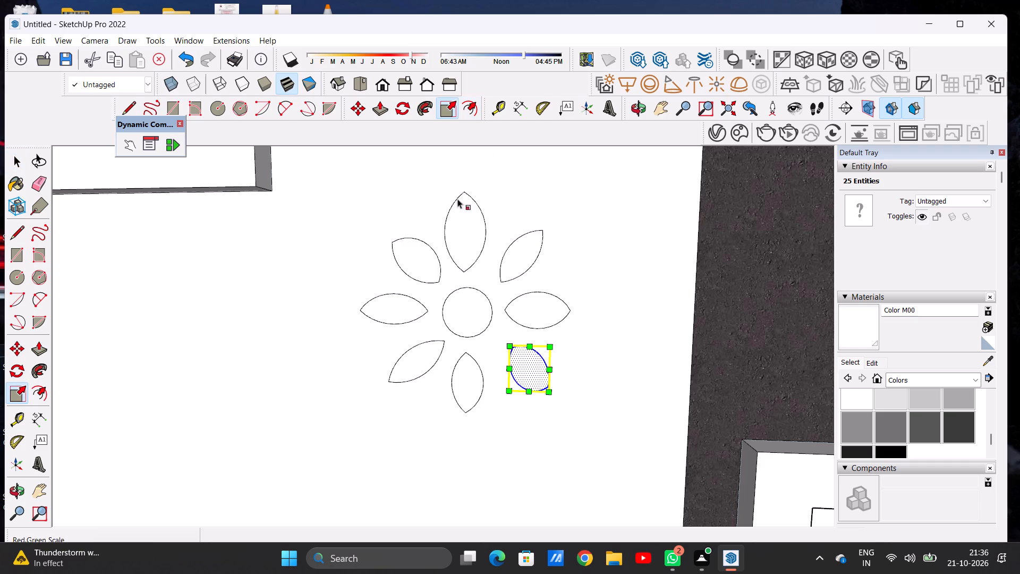
pyautogui.click(510, 392)
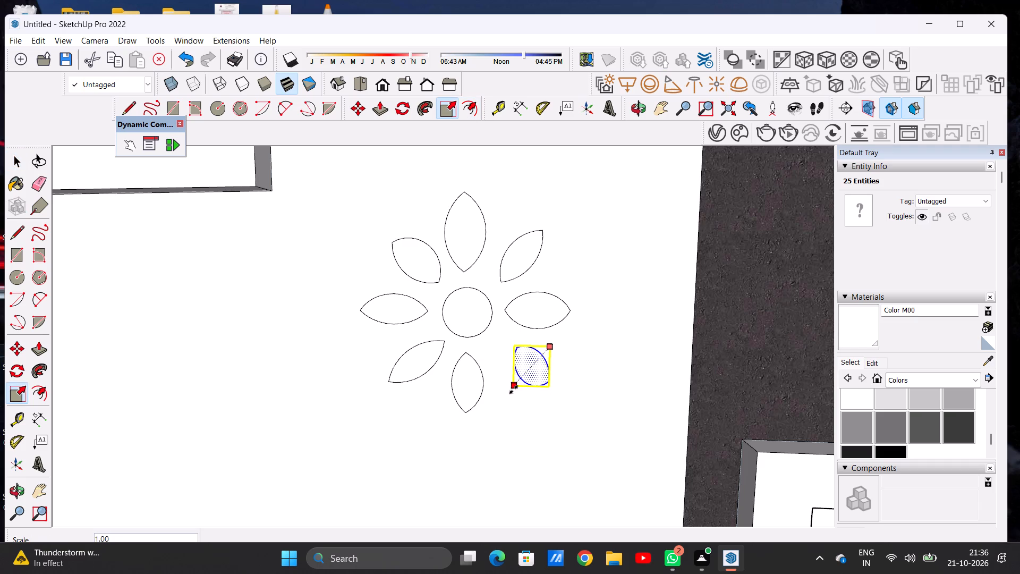
pyautogui.click(512, 397)
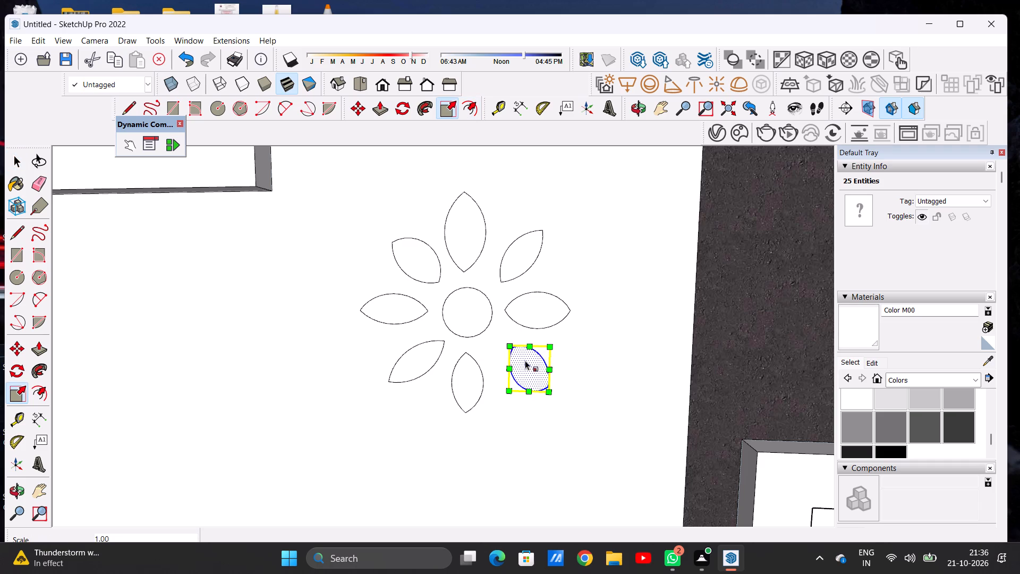
pyautogui.click(527, 351)
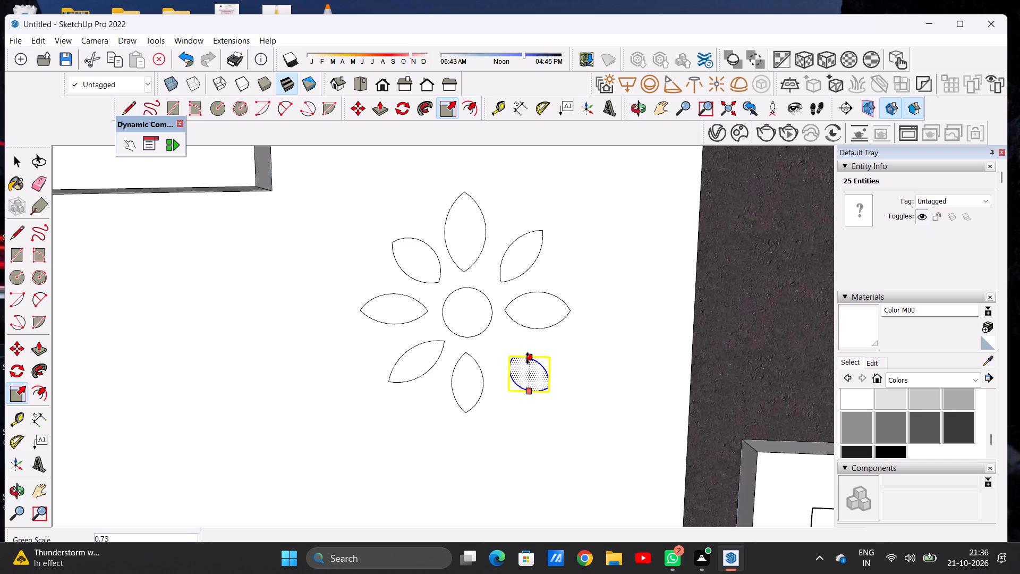
pyautogui.click(528, 358)
pyautogui.click(511, 386)
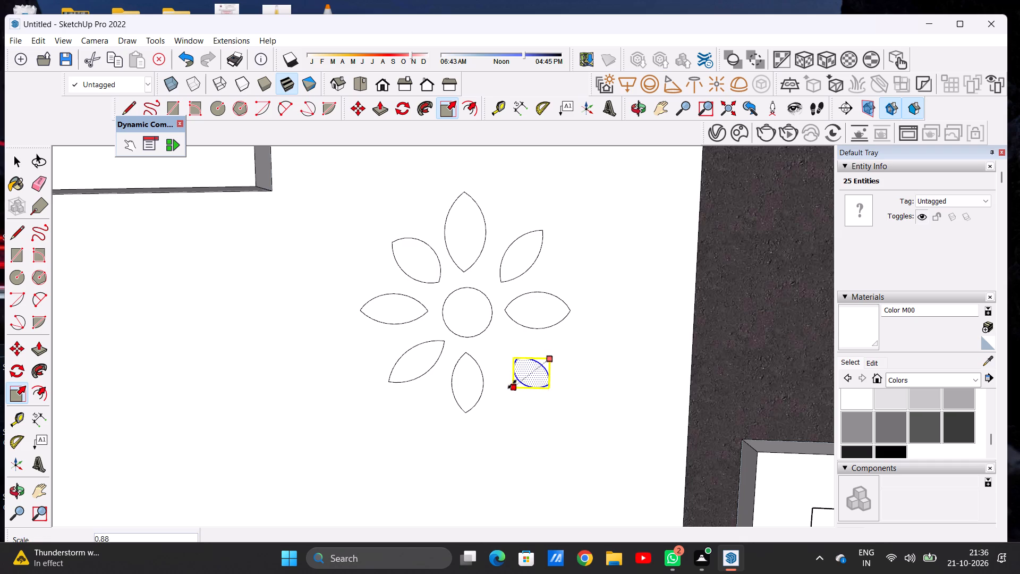
pyautogui.click(513, 384)
pyautogui.click(549, 389)
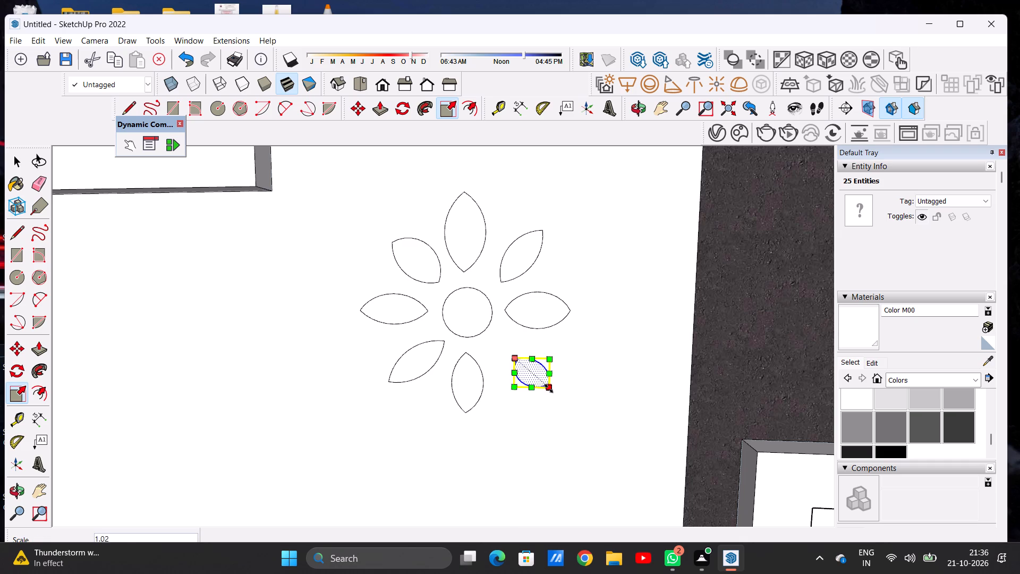
pyautogui.click(558, 396)
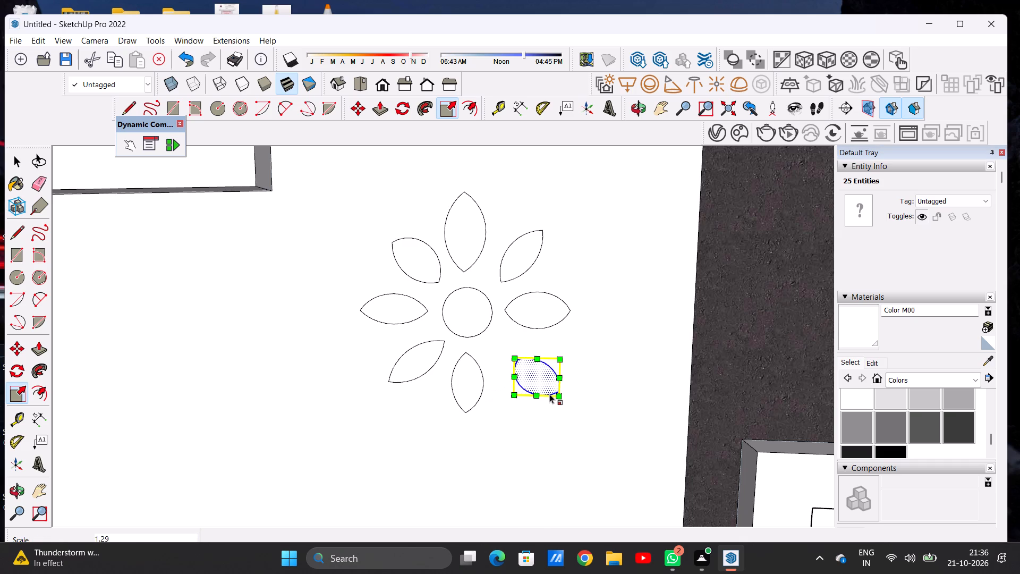
pyautogui.press('space')
pyautogui.scroll(-8, 509, 364)
pyautogui.scroll(2, 524, 366)
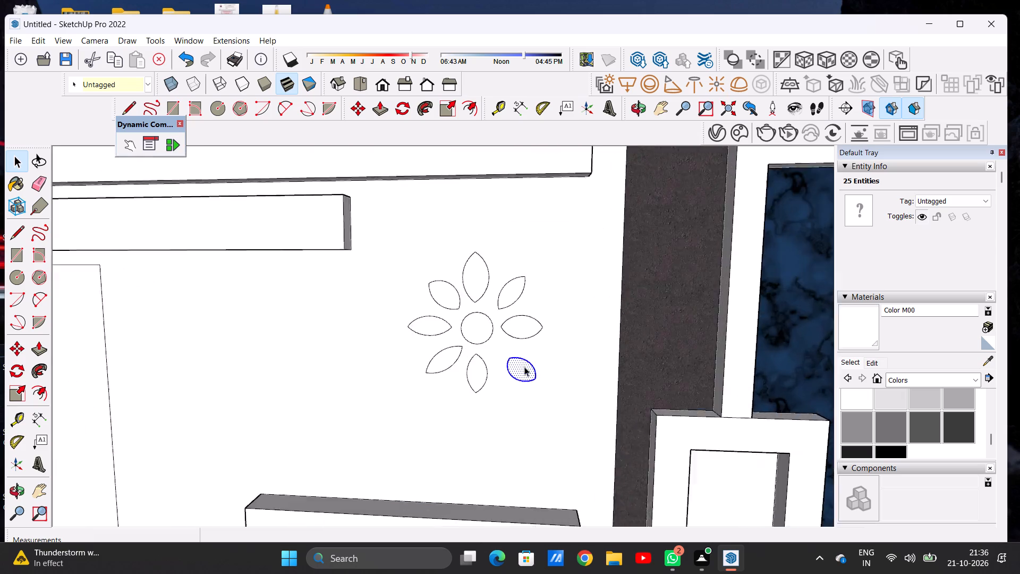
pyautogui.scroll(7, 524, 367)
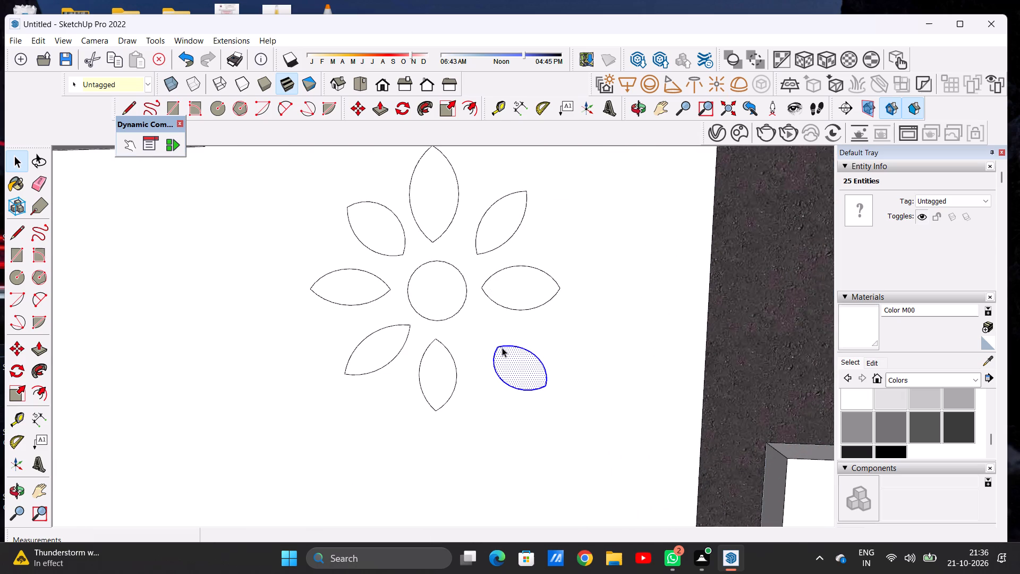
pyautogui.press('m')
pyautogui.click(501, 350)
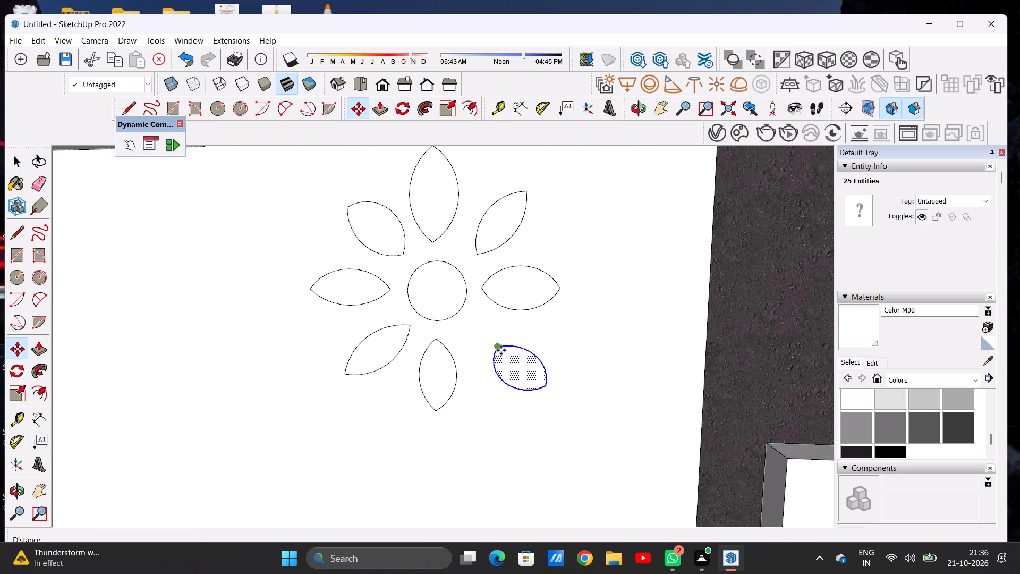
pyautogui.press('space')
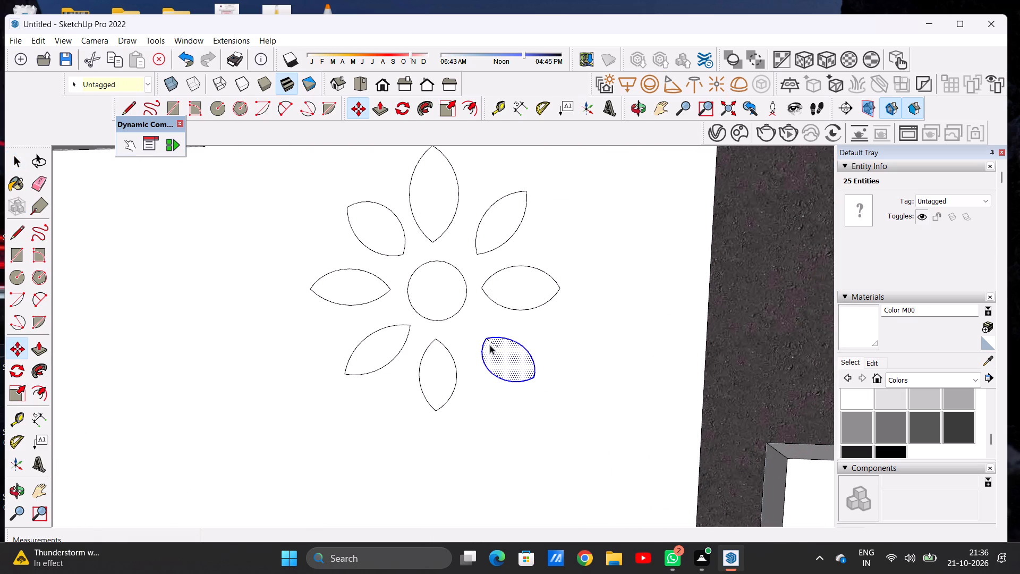
# Delete the selected lower-right petal of the flower.
pyautogui.press('Delete')
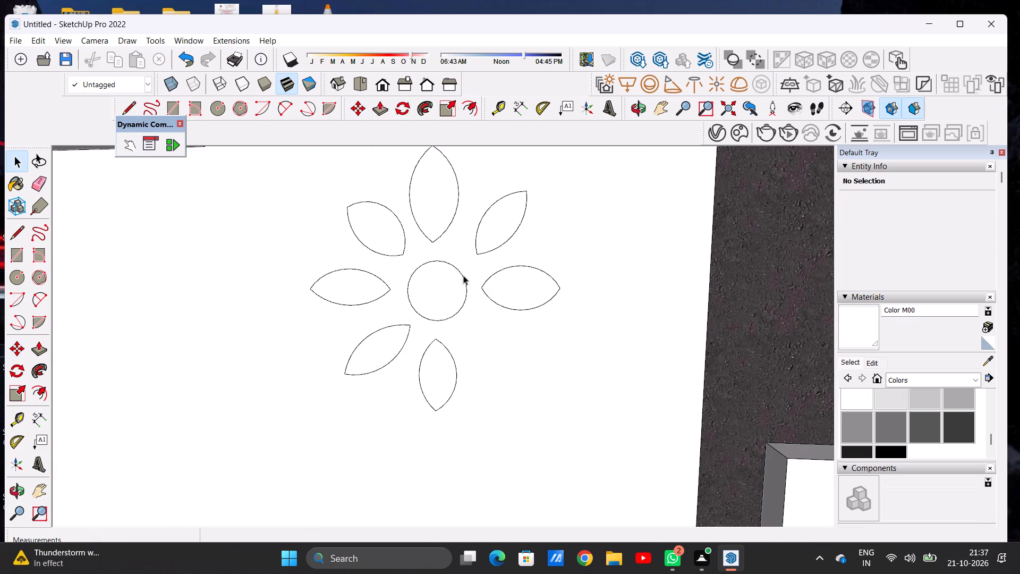
# Draw a new lower-right petal from two opposing two-point arcs sharing endpoints about 5 inches apart, the outer one bulging about 1 7/16".
pyautogui.click(277, 106)
pyautogui.click(473, 331)
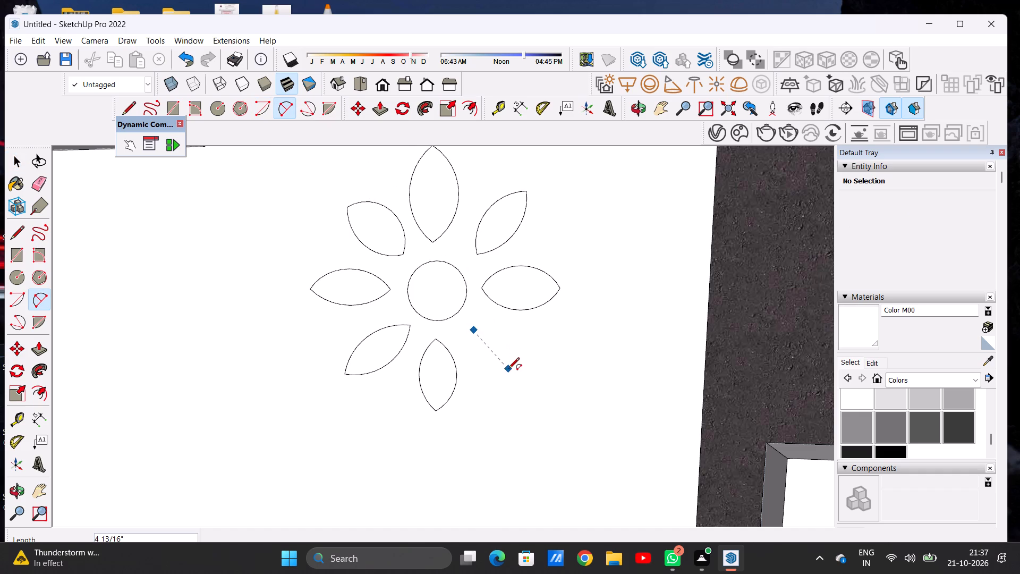
pyautogui.click(513, 367)
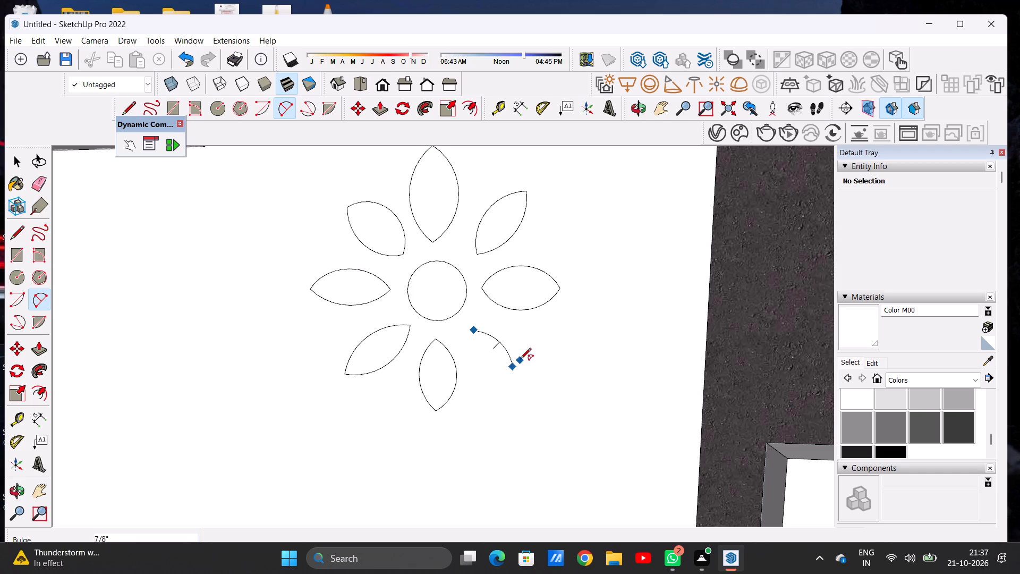
pyautogui.click(525, 357)
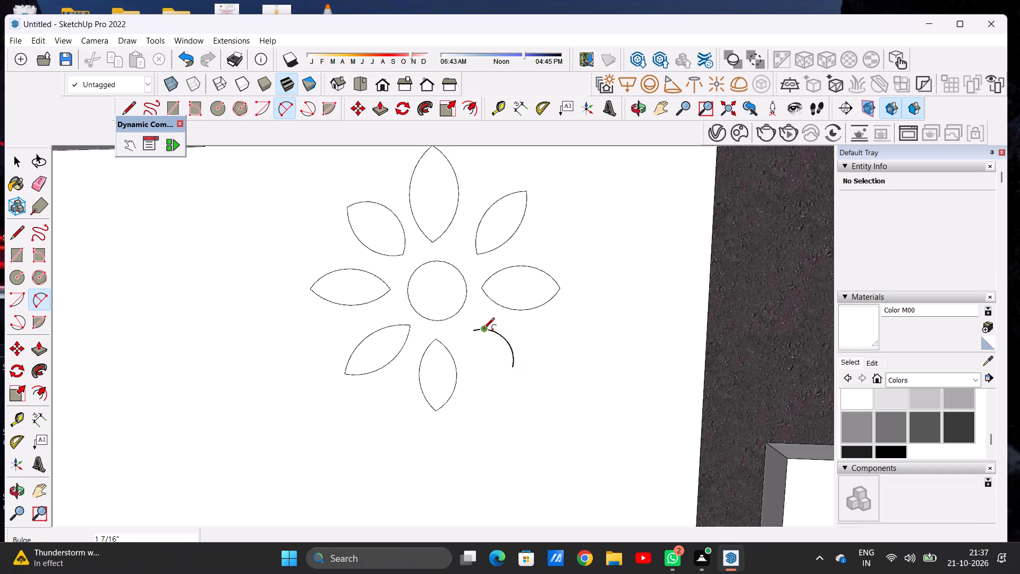
pyautogui.click(474, 330)
pyautogui.click(513, 366)
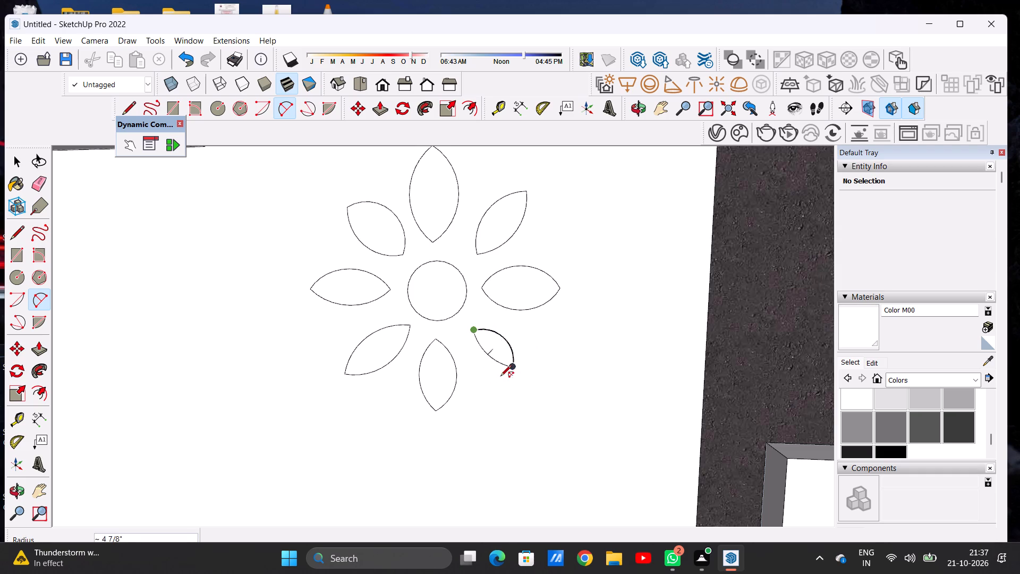
pyautogui.click(497, 369)
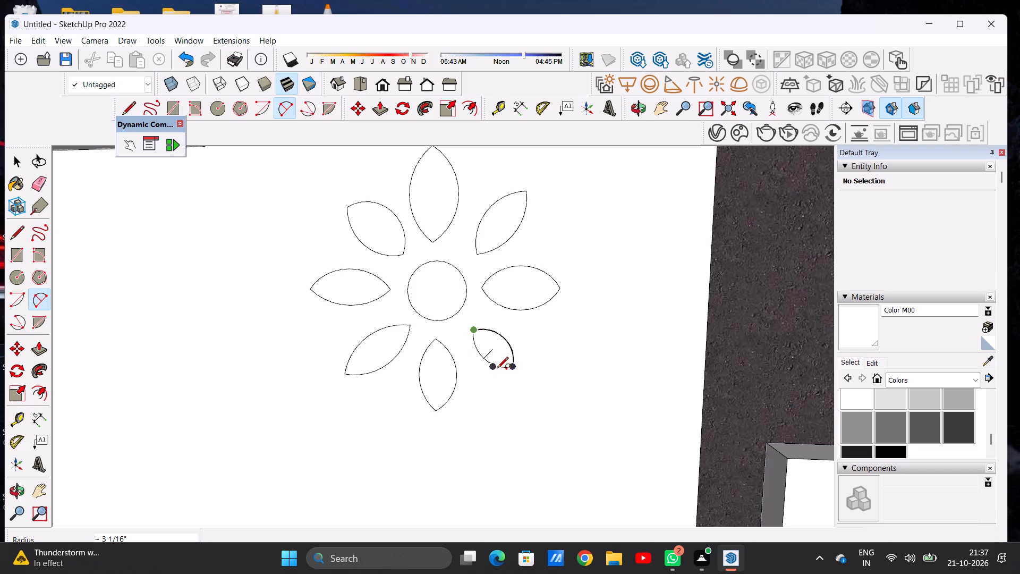
pyautogui.press('space')
# Scale the new lower-right petal up uniformly by about 1.17 from its outer corner.
pyautogui.doubleClick(504, 361)
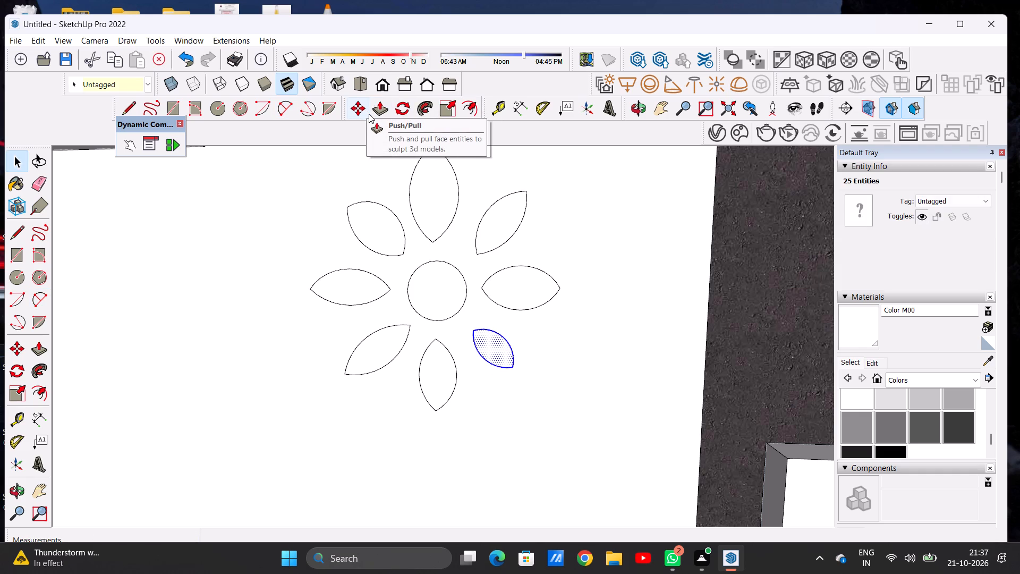
pyautogui.click(445, 109)
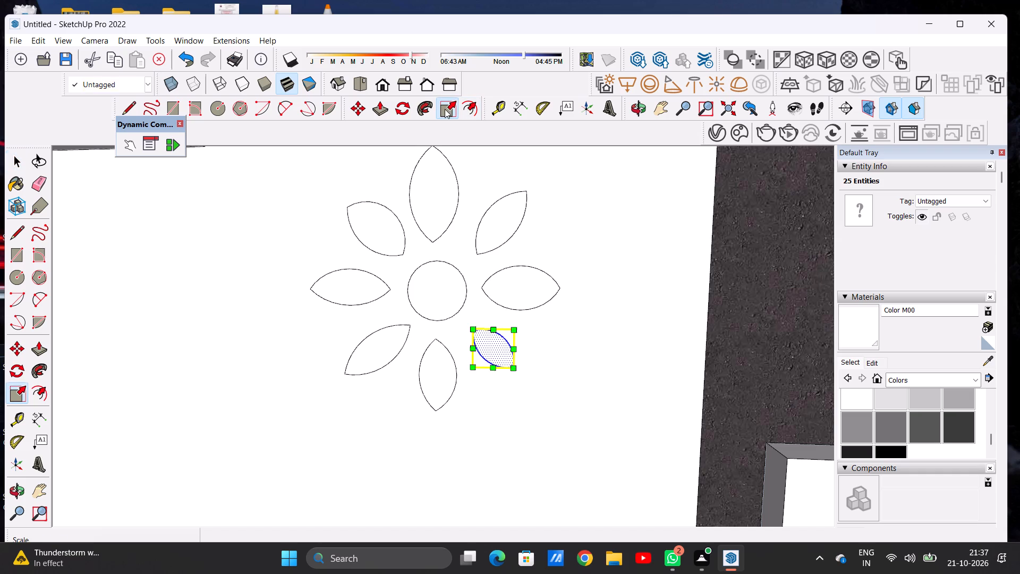
pyautogui.click(509, 368)
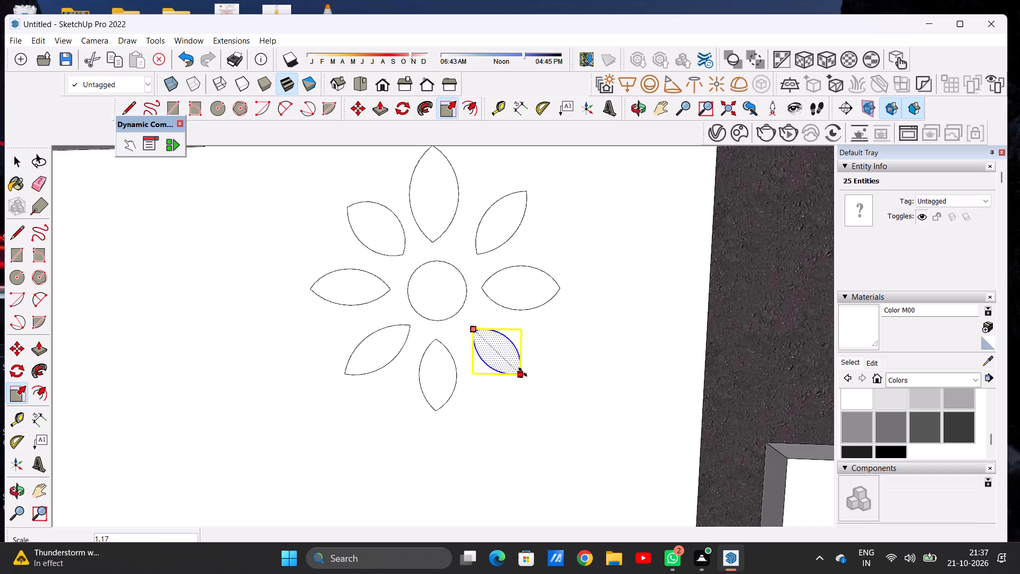
pyautogui.click(524, 373)
pyautogui.press('space')
pyautogui.scroll(-2, 429, 334)
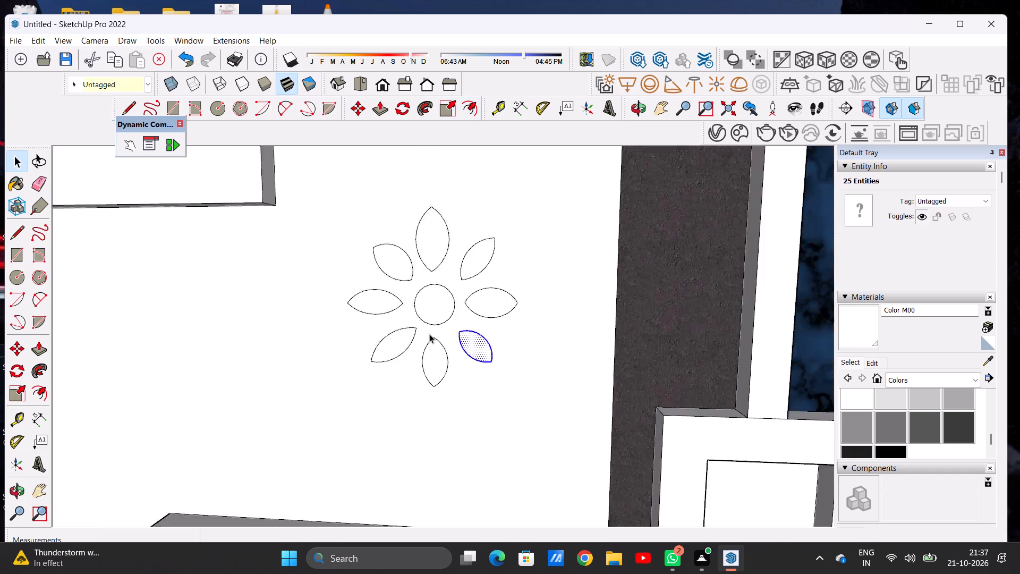
pyautogui.scroll(-14, 429, 334)
pyautogui.click(685, 295)
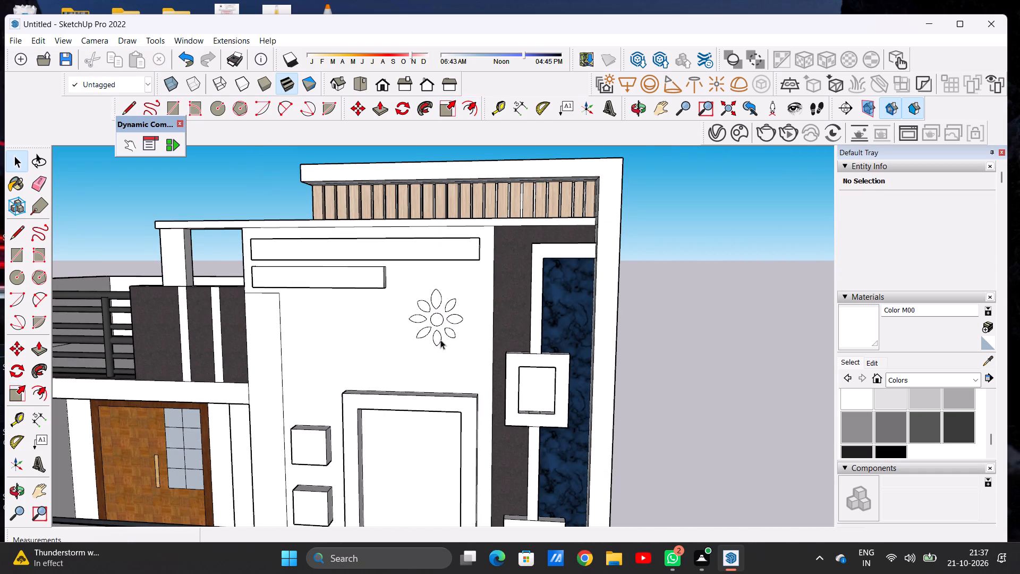
# Enlarge the lower-right petal by about 1.15 from its outer corner, and shrink it slightly from its lower-left corner.
pyautogui.scroll(14, 440, 336)
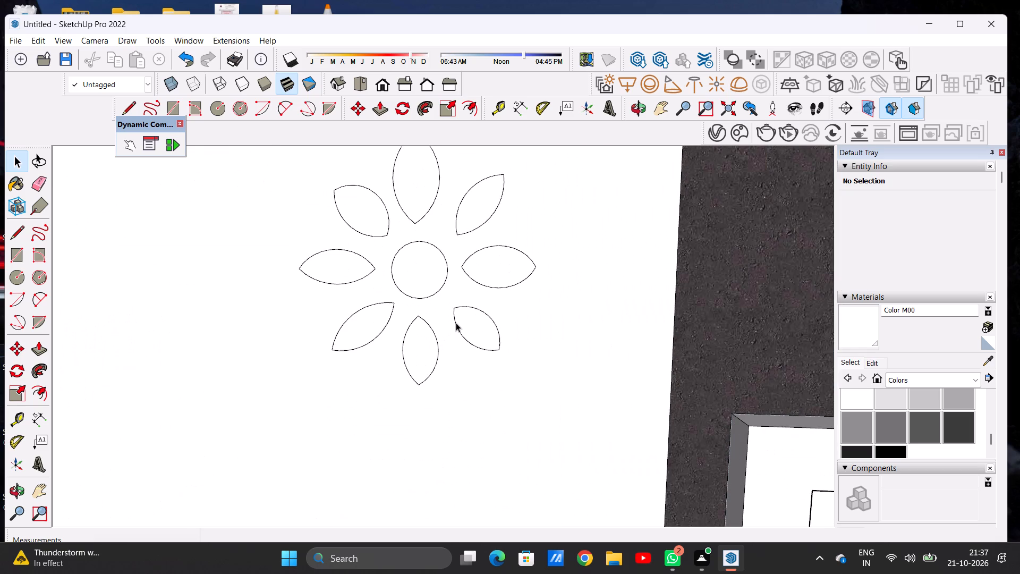
pyautogui.doubleClick(473, 331)
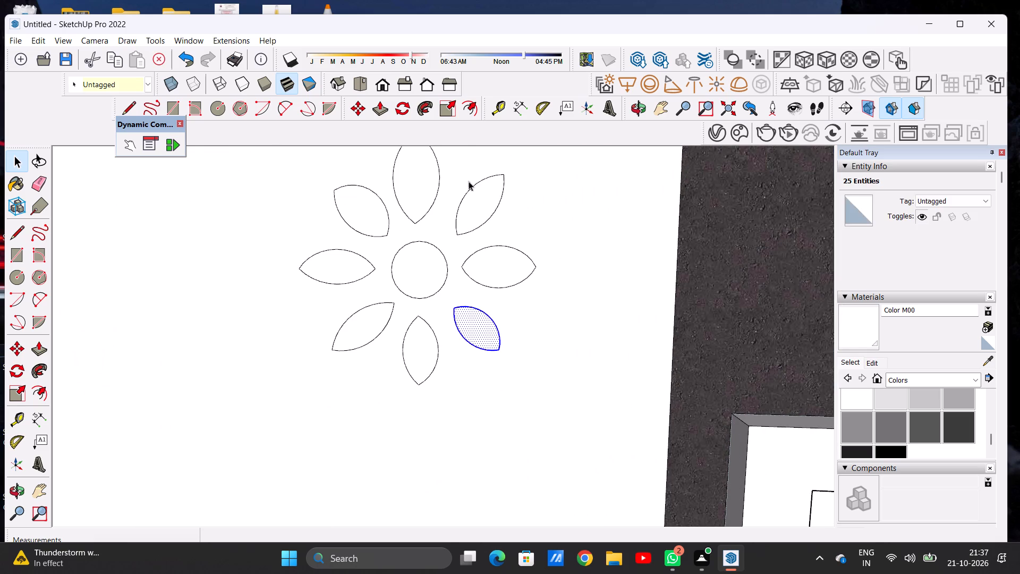
pyautogui.click(447, 117)
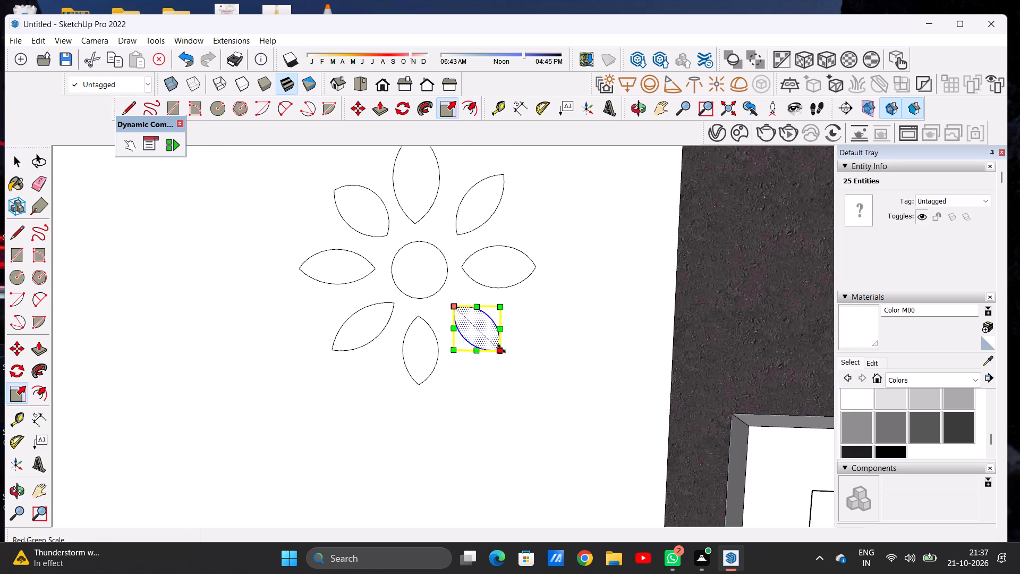
pyautogui.click(501, 349)
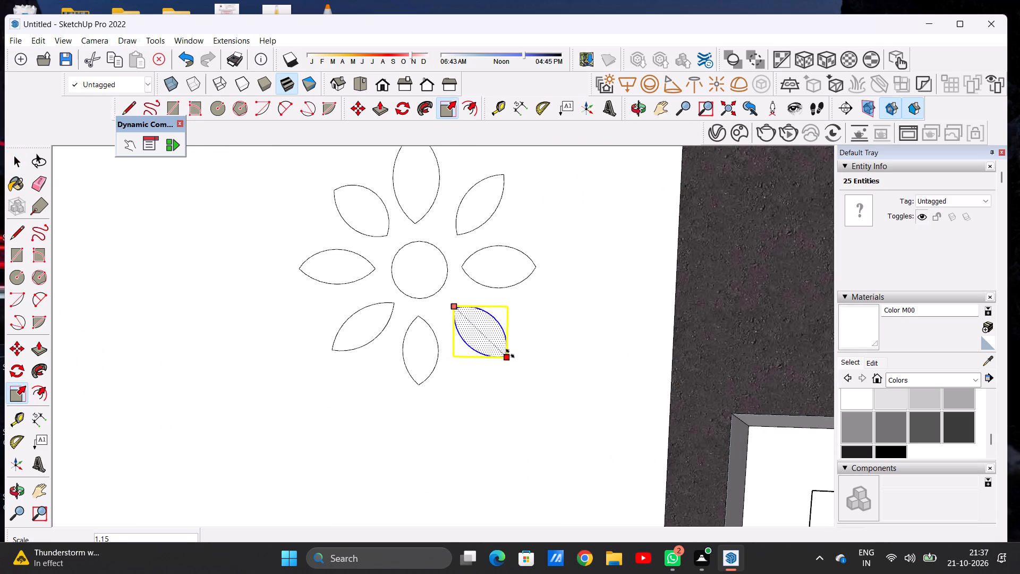
pyautogui.click(510, 353)
pyautogui.click(452, 356)
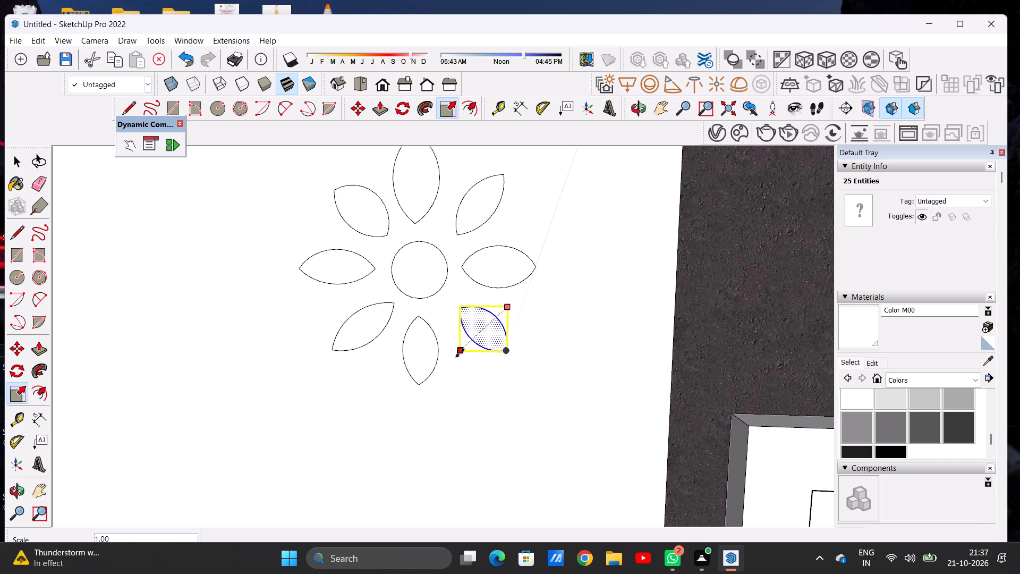
pyautogui.click(460, 353)
pyautogui.press('space')
pyautogui.scroll(-5, 460, 353)
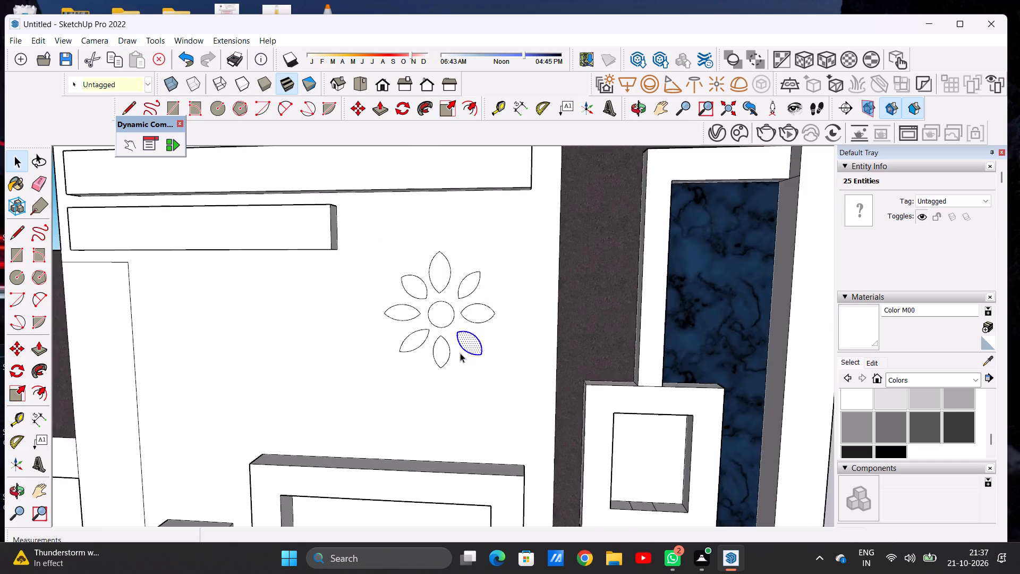
pyautogui.scroll(-14, 460, 353)
pyautogui.click(670, 320)
# Examine the eight-petal flower up close and against the surrounding front elevation.
pyautogui.scroll(8, 441, 319)
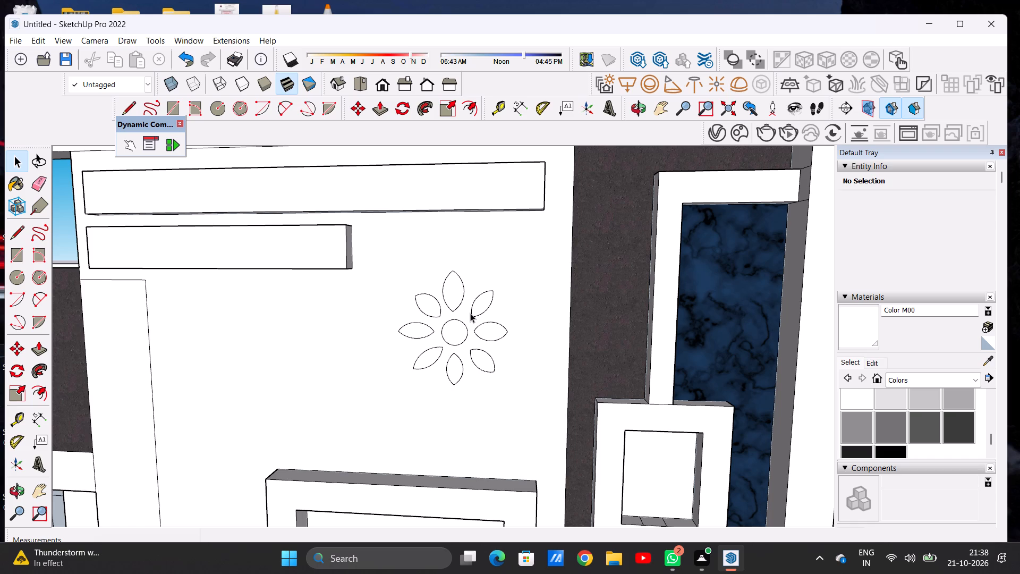
pyautogui.scroll(-5, 463, 380)
pyautogui.scroll(2, 456, 344)
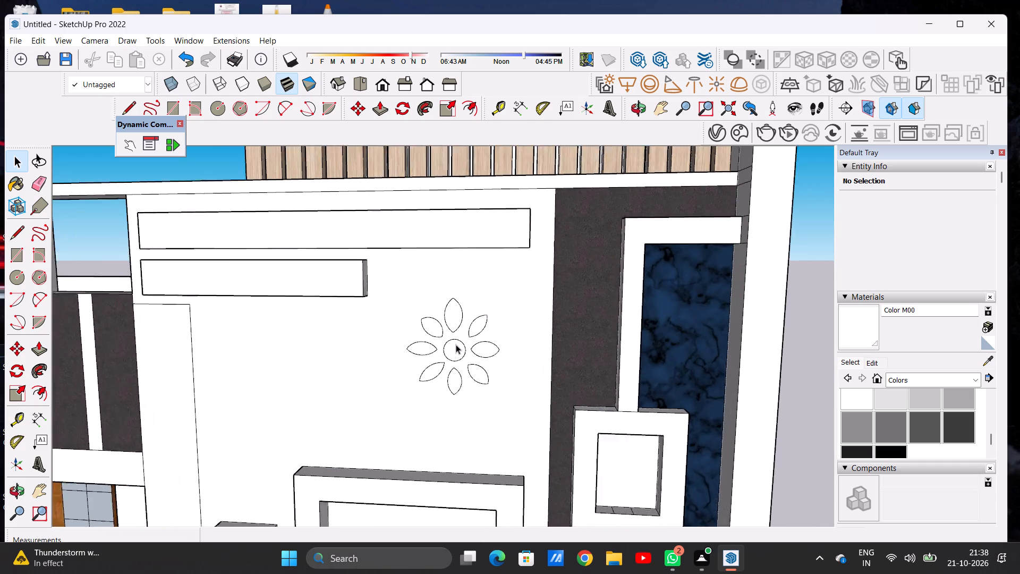
pyautogui.scroll(4, 456, 344)
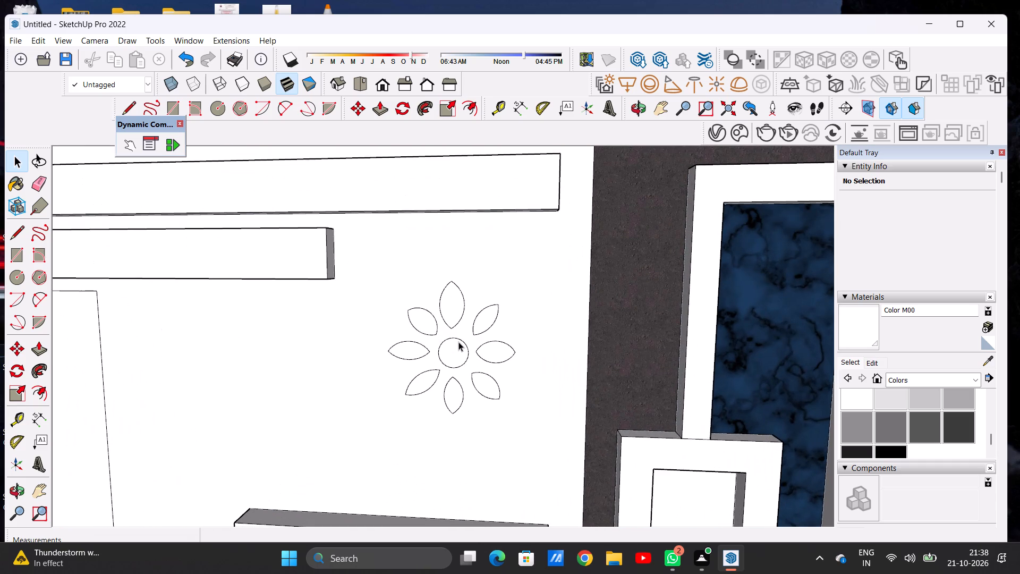
pyautogui.scroll(-8, 448, 337)
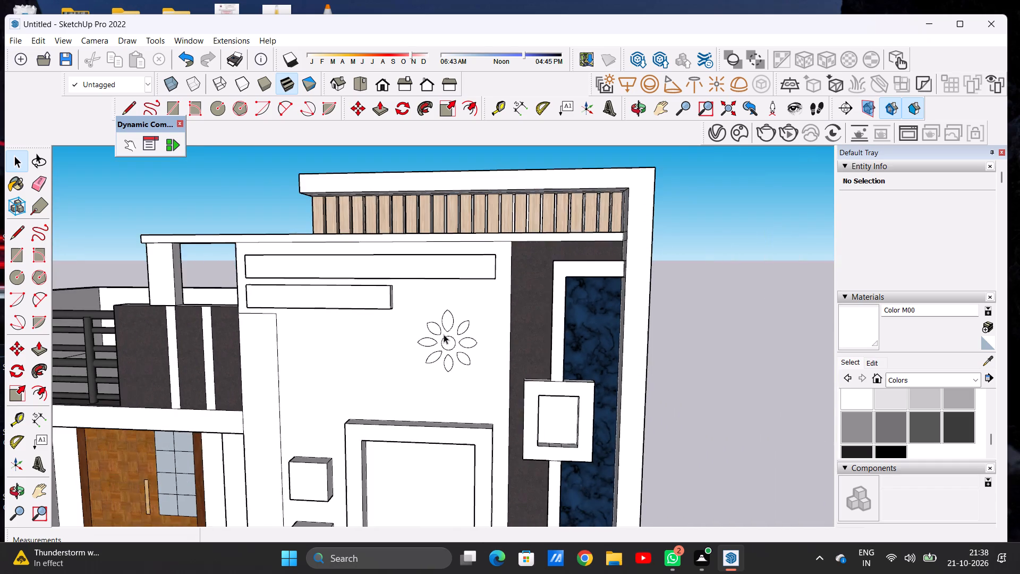
pyautogui.scroll(7, 448, 345)
pyautogui.scroll(-4, 448, 345)
pyautogui.scroll(2, 448, 345)
pyautogui.press('space')
pyautogui.scroll(-2, 454, 285)
pyautogui.scroll(1, 452, 285)
pyautogui.scroll(-1, 450, 285)
pyautogui.scroll(1, 449, 286)
pyautogui.scroll(-1, 447, 286)
pyautogui.scroll(2, 446, 287)
pyautogui.scroll(-5, 446, 287)
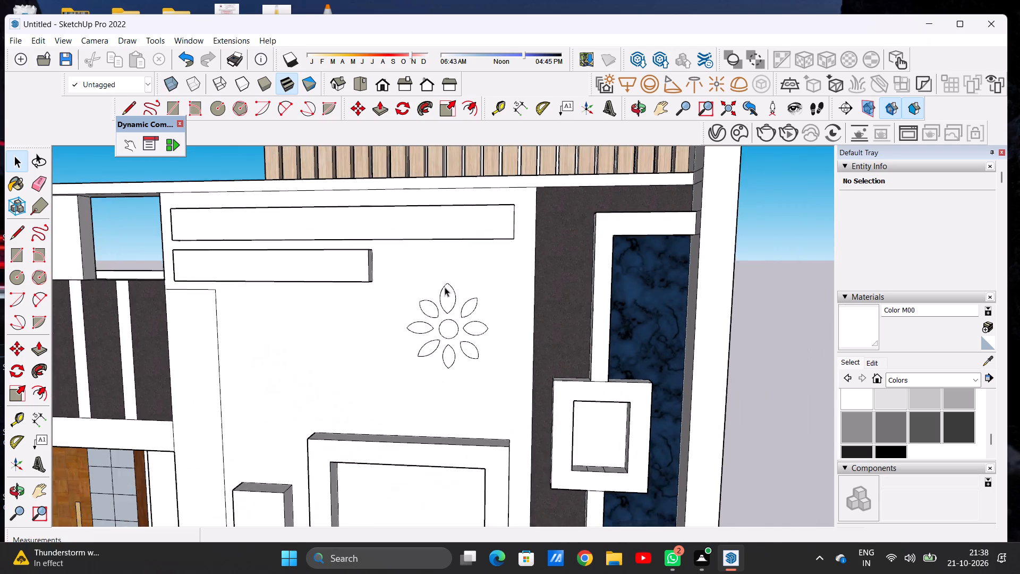
pyautogui.scroll(-4, 445, 287)
# Push/Pull the flower's centre circle out from the wall by about 15/16".
pyautogui.moveTo(408, 289); pyautogui.dragTo(301, 293, button='middle')
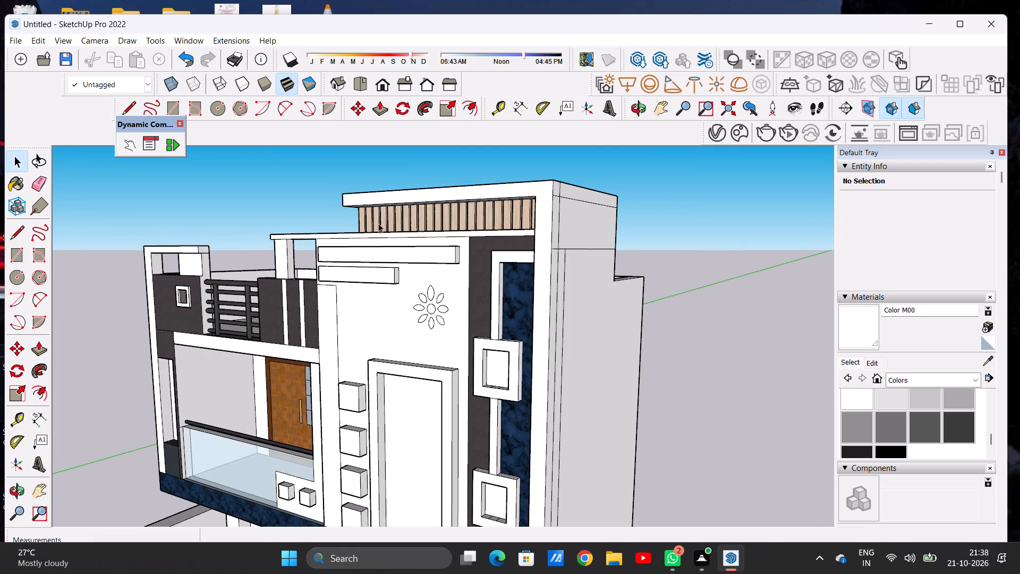
pyautogui.scroll(5, 426, 302)
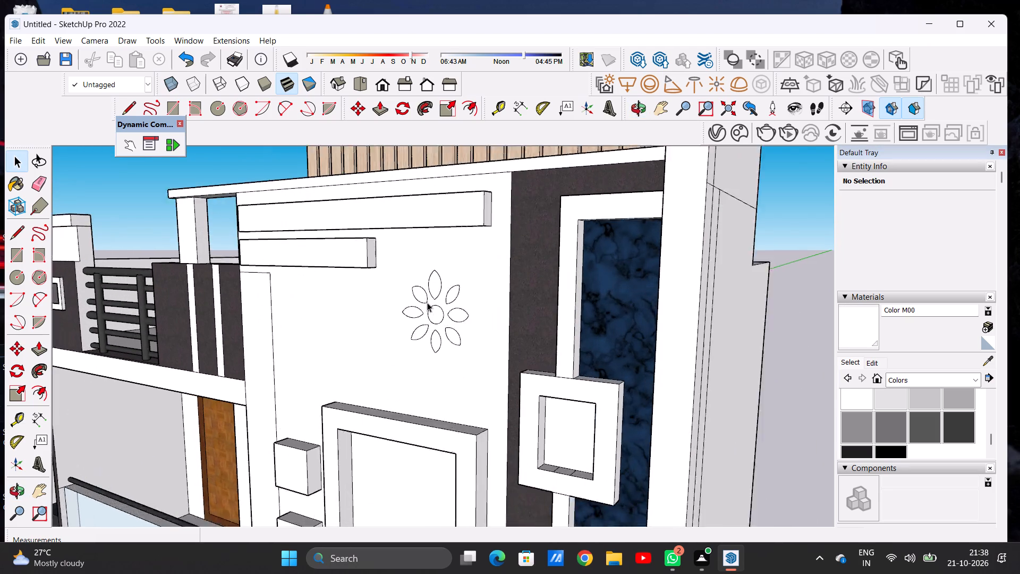
pyautogui.scroll(5, 427, 302)
pyautogui.scroll(-1, 441, 331)
pyautogui.scroll(4, 436, 323)
pyautogui.press('p')
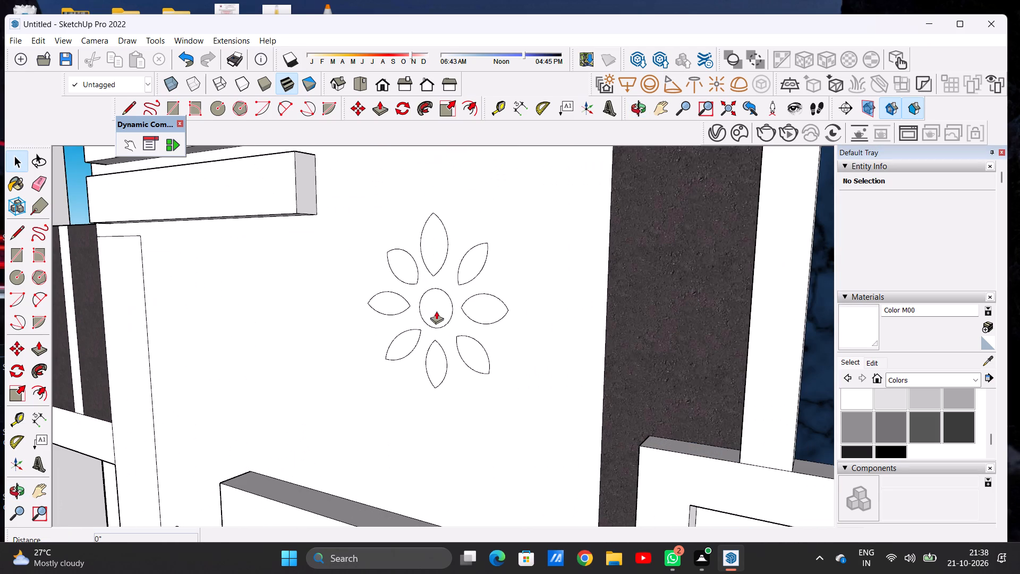
pyautogui.click(441, 306)
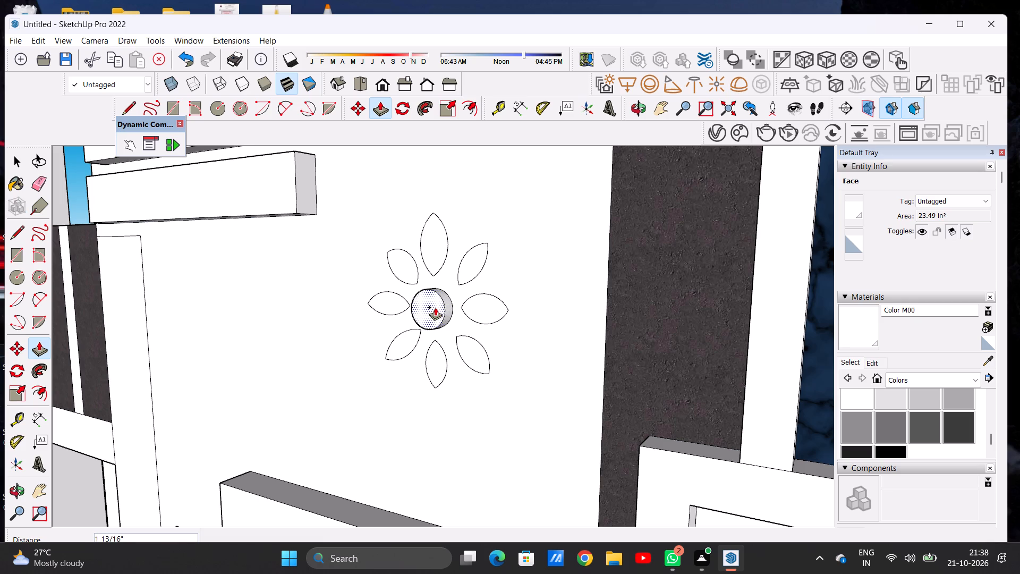
pyautogui.click(438, 307)
# Push/Pull the top petal out from the wall by about 1/2" and the upper-right petal by about 9/16".
pyautogui.moveTo(462, 288); pyautogui.dragTo(378, 313, button='middle')
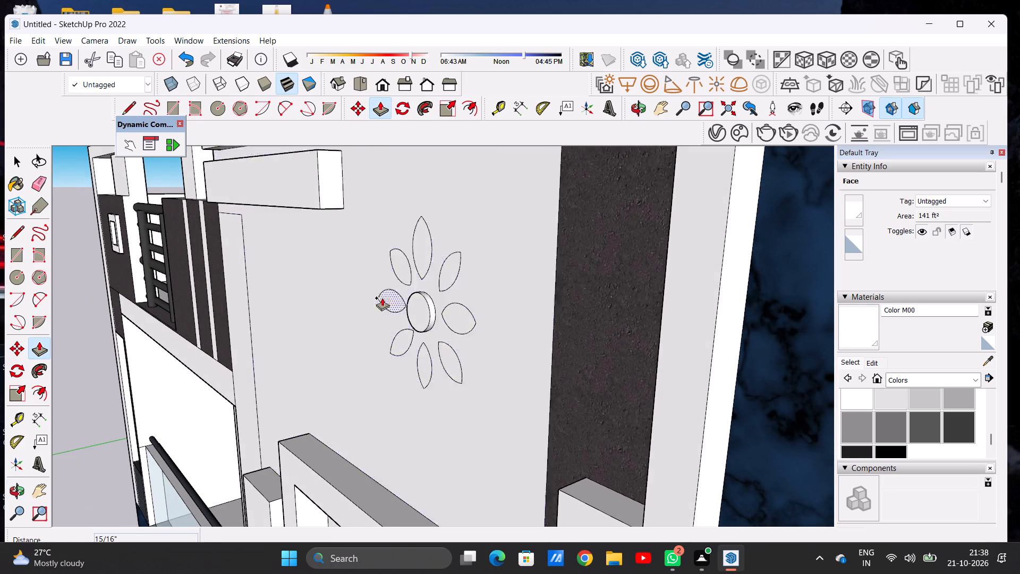
pyautogui.scroll(11, 406, 251)
pyautogui.click(469, 250)
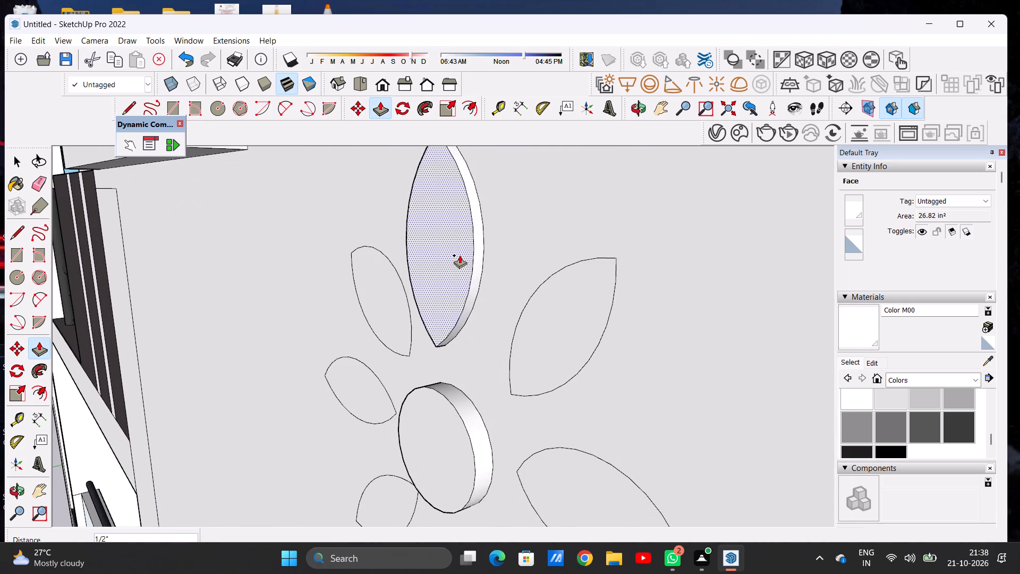
pyautogui.click(458, 255)
pyautogui.click(543, 307)
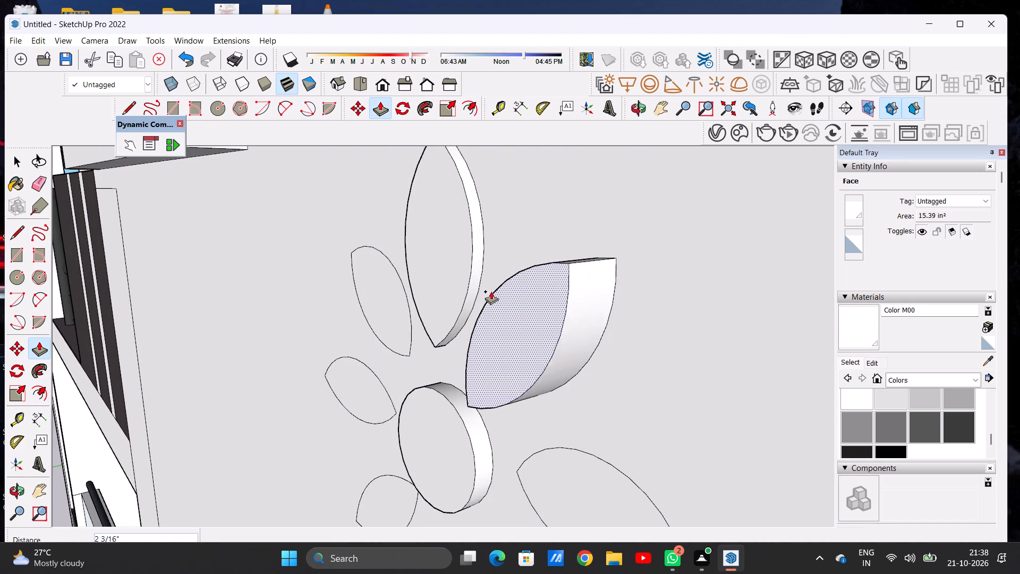
pyautogui.click(474, 269)
# Push/Pull the right petal and the lower-right petal out from the wall by about 9/16" each.
pyautogui.scroll(-13, 487, 267)
pyautogui.scroll(5, 532, 343)
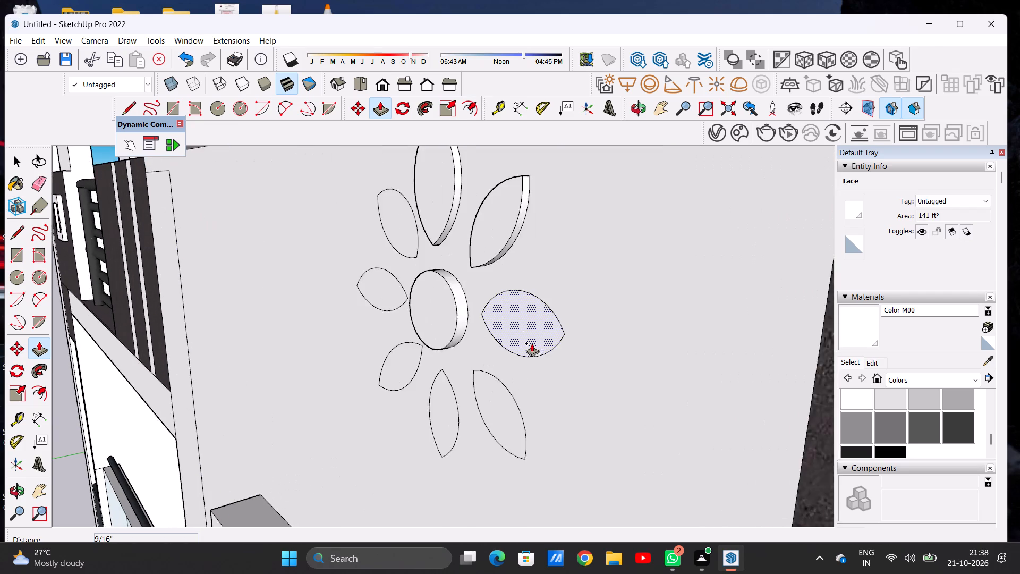
pyautogui.scroll(8, 532, 343)
pyautogui.click(532, 321)
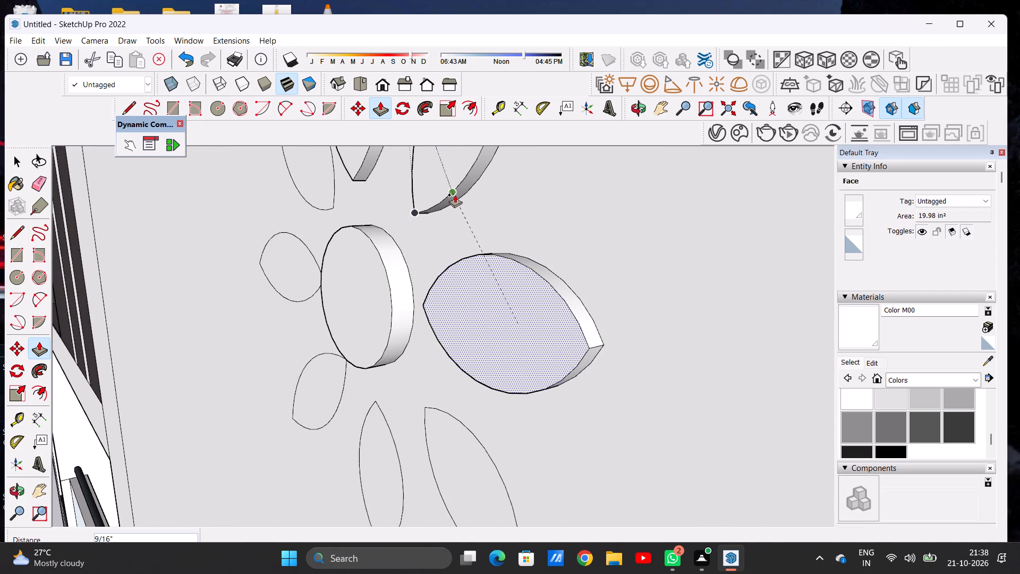
pyautogui.click(455, 195)
pyautogui.scroll(-6, 488, 229)
pyautogui.scroll(1, 488, 229)
pyautogui.scroll(-2, 488, 229)
pyautogui.scroll(6, 478, 378)
pyautogui.click(486, 372)
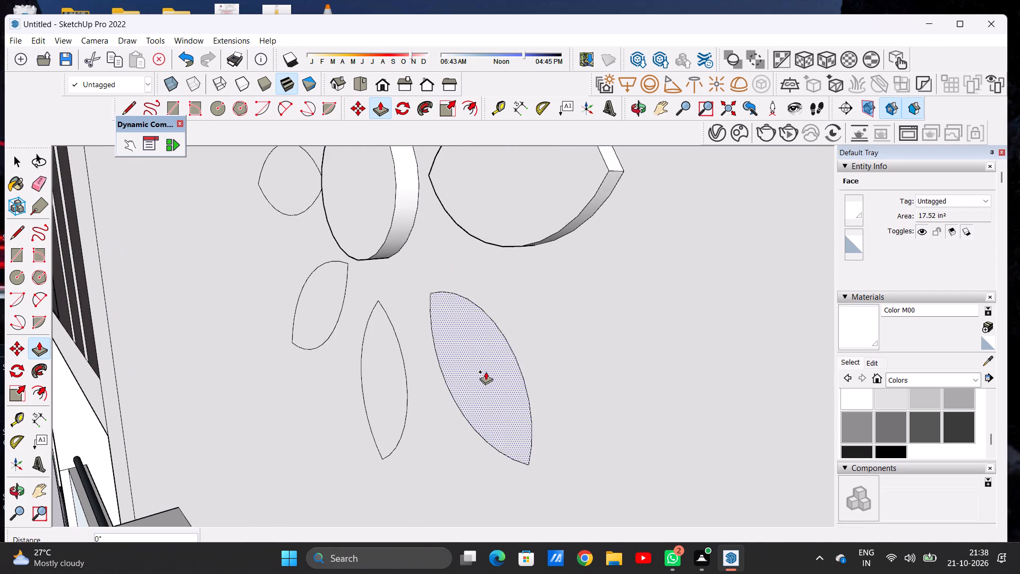
pyautogui.click(471, 234)
# Push/Pull the bottom petal and the lower-left petal out from the wall by about 9/16" each.
pyautogui.click(385, 390)
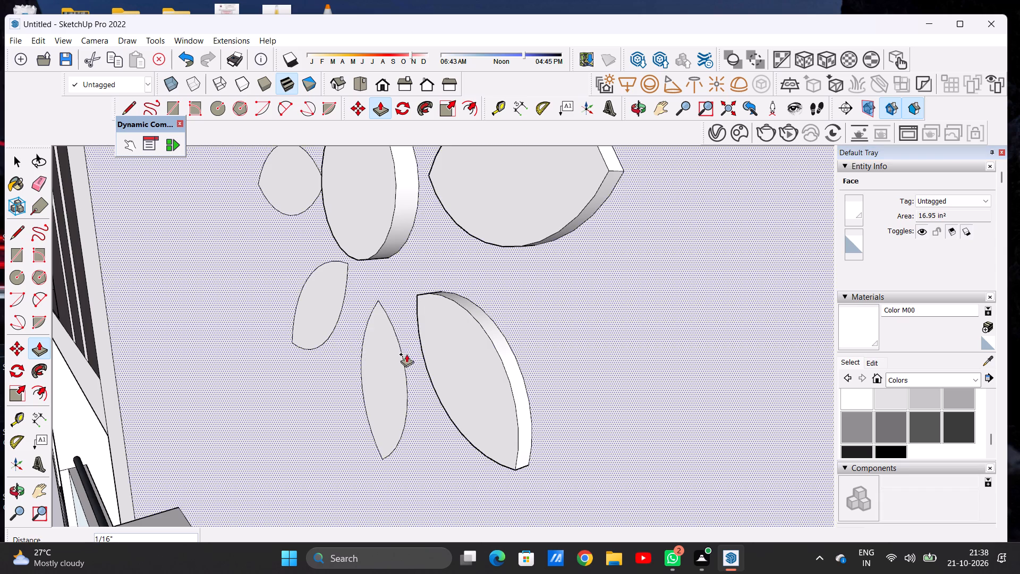
pyautogui.click(393, 415)
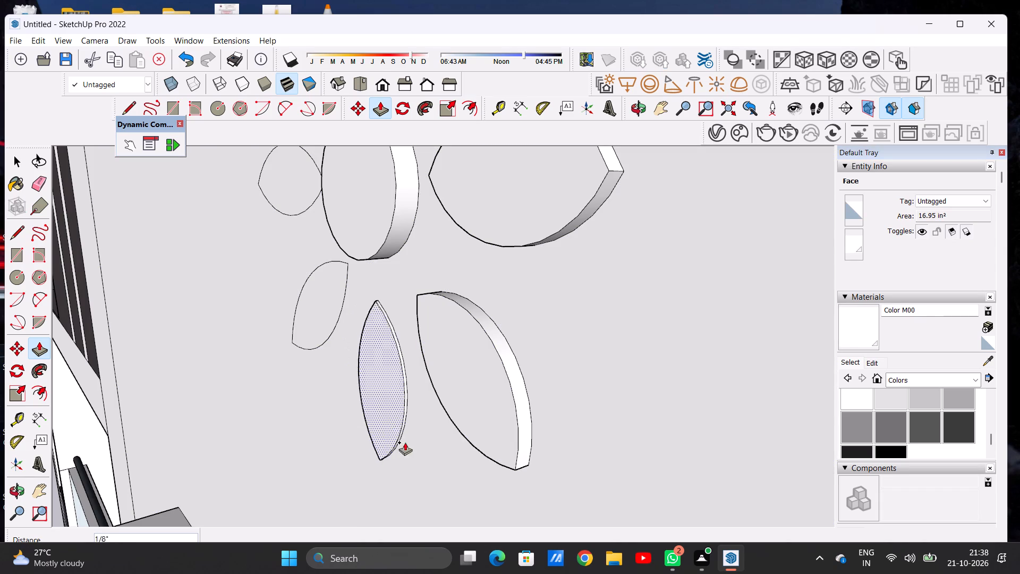
pyautogui.click(425, 352)
pyautogui.scroll(-11, 434, 368)
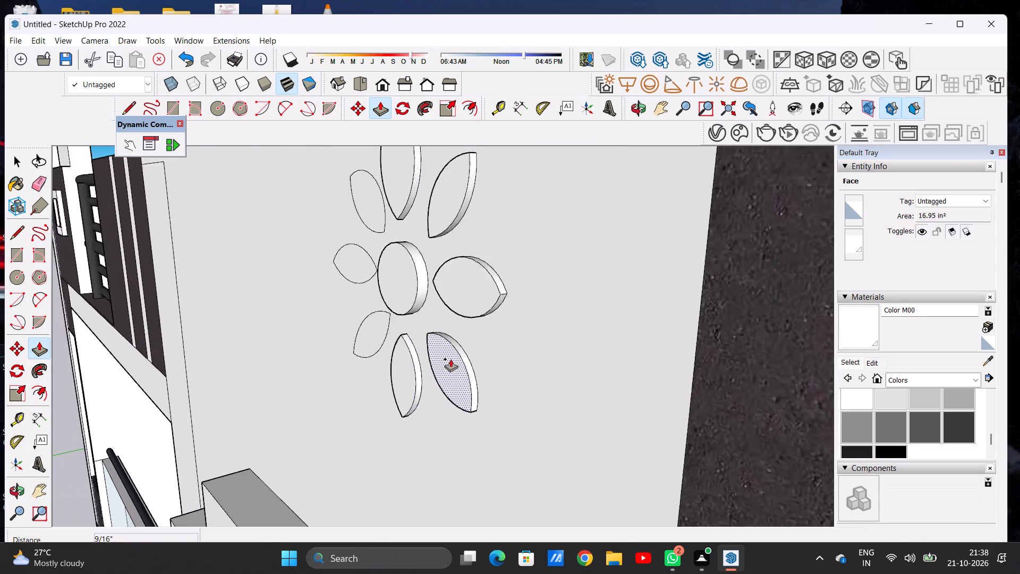
pyautogui.scroll(-3, 450, 359)
pyautogui.moveTo(401, 364); pyautogui.dragTo(623, 356, button='middle')
pyautogui.scroll(5, 453, 352)
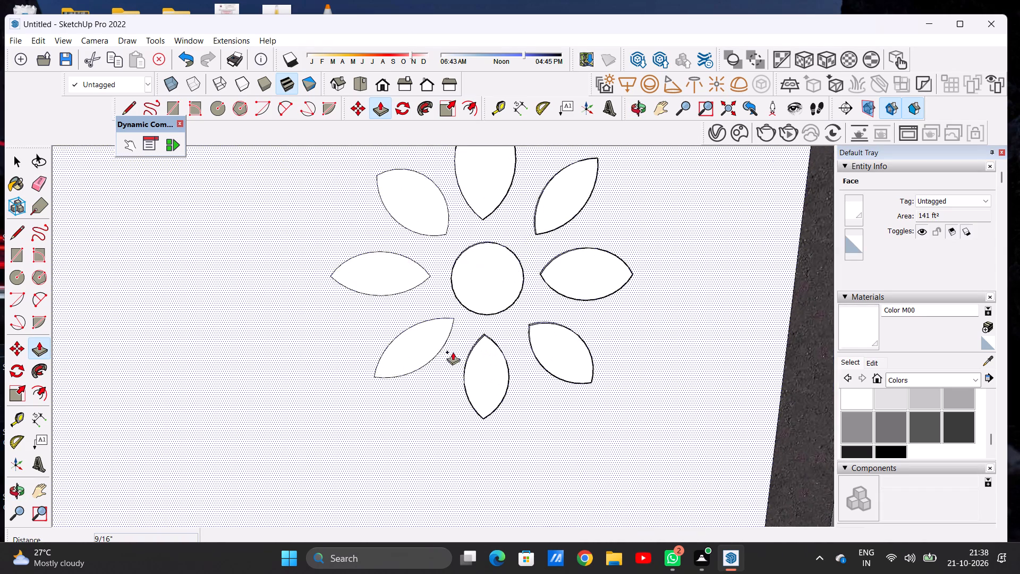
pyautogui.click(419, 348)
pyautogui.click(471, 377)
# Push/Pull the flower's left petal out from the wall by about 9/16".
pyautogui.scroll(-3, 465, 380)
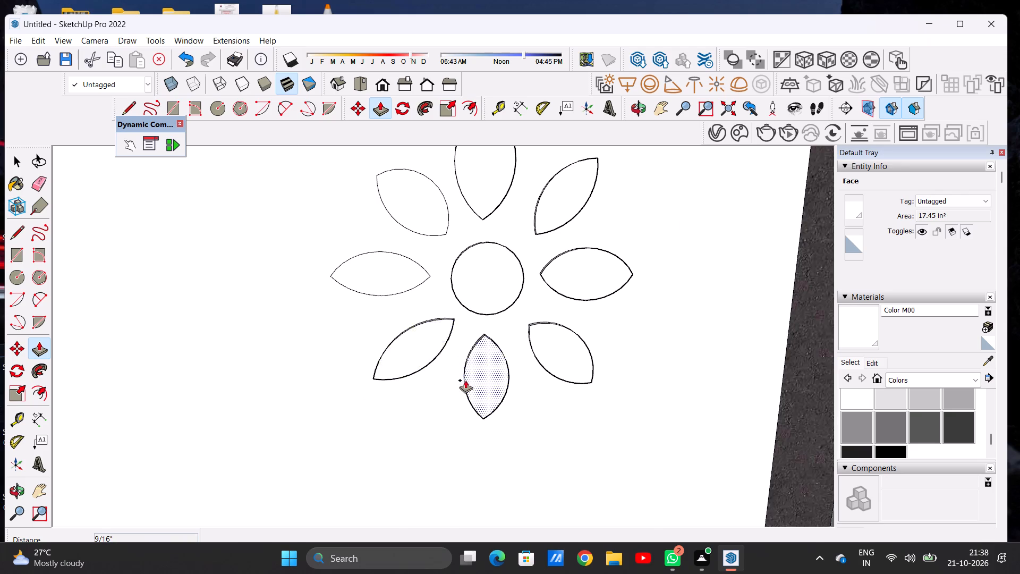
pyautogui.scroll(-4, 465, 380)
pyautogui.scroll(11, 422, 310)
pyautogui.click(430, 323)
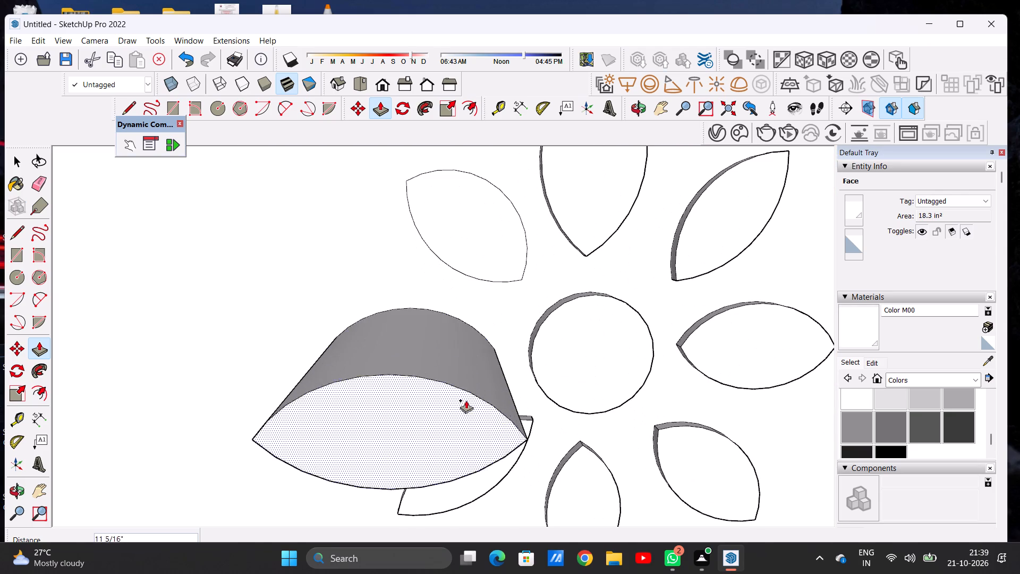
pyautogui.click(534, 419)
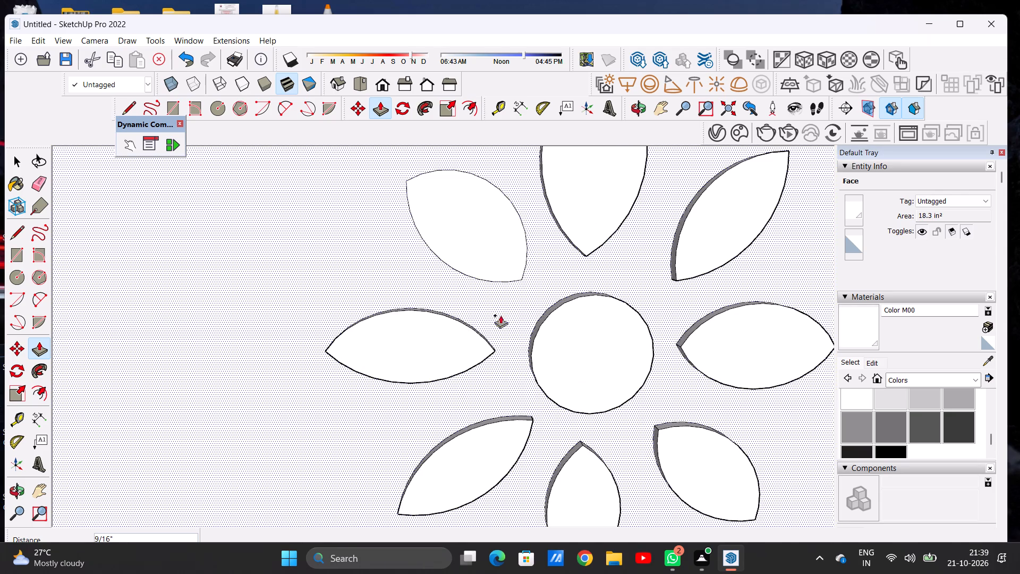
# Push/Pull the flower's upper-left petal out from the wall, level with the top petal's front face.
pyautogui.click(496, 227)
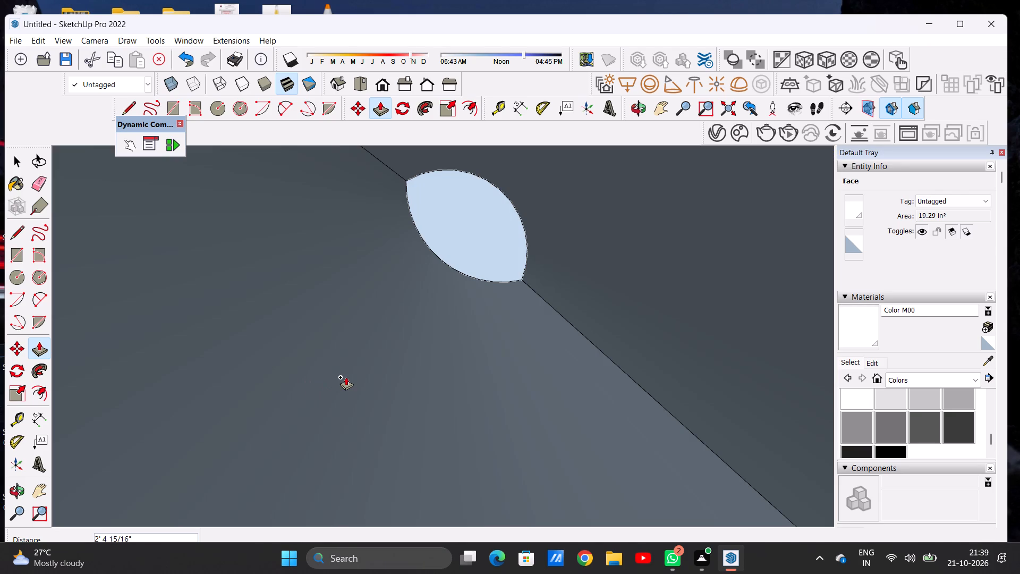
pyautogui.press('space')
pyautogui.scroll(-7, 365, 405)
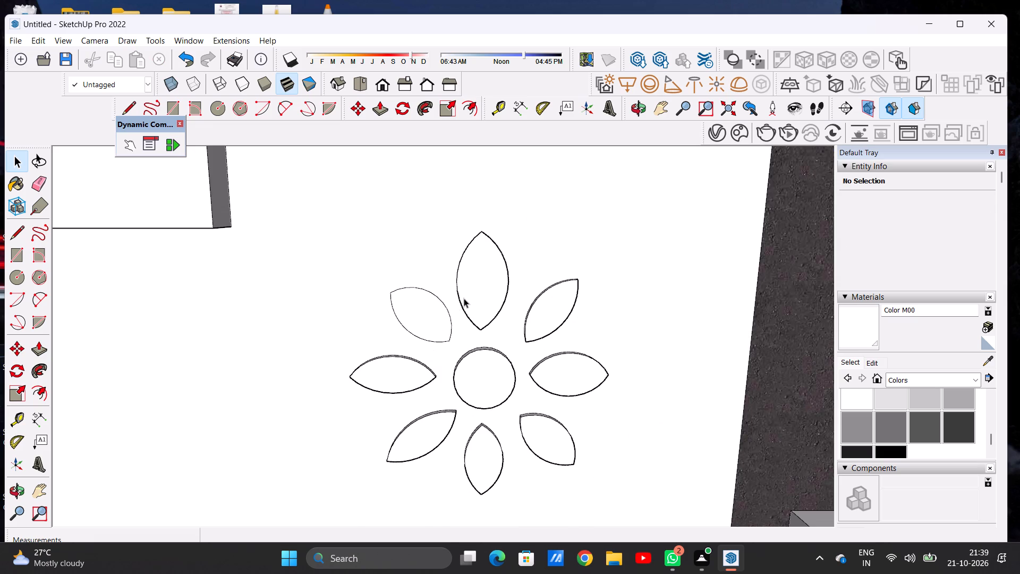
pyautogui.scroll(5, 464, 298)
pyautogui.moveTo(469, 296); pyautogui.dragTo(623, 323, button='middle')
pyautogui.scroll(2, 412, 321)
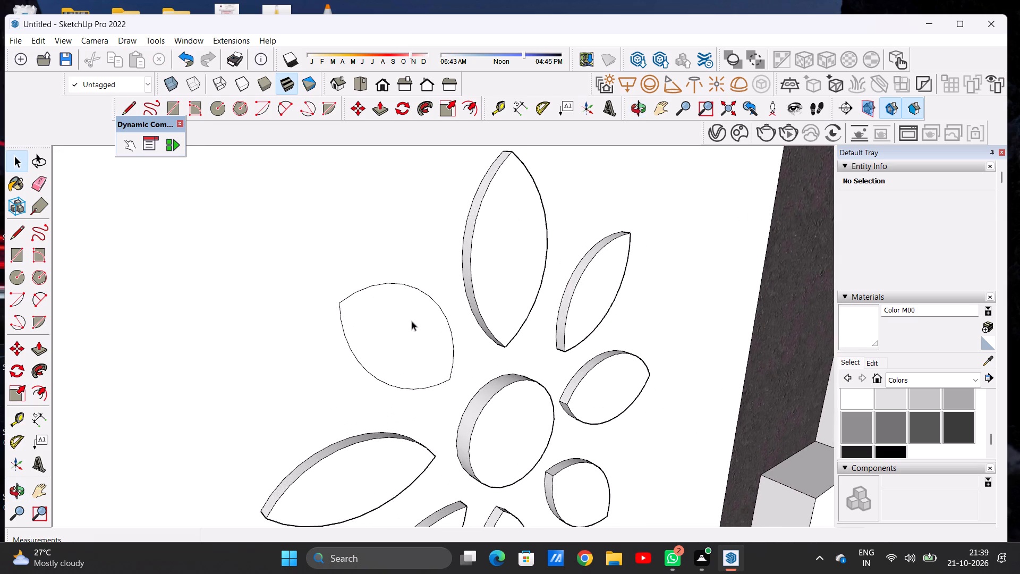
pyautogui.press('p')
pyautogui.click(422, 320)
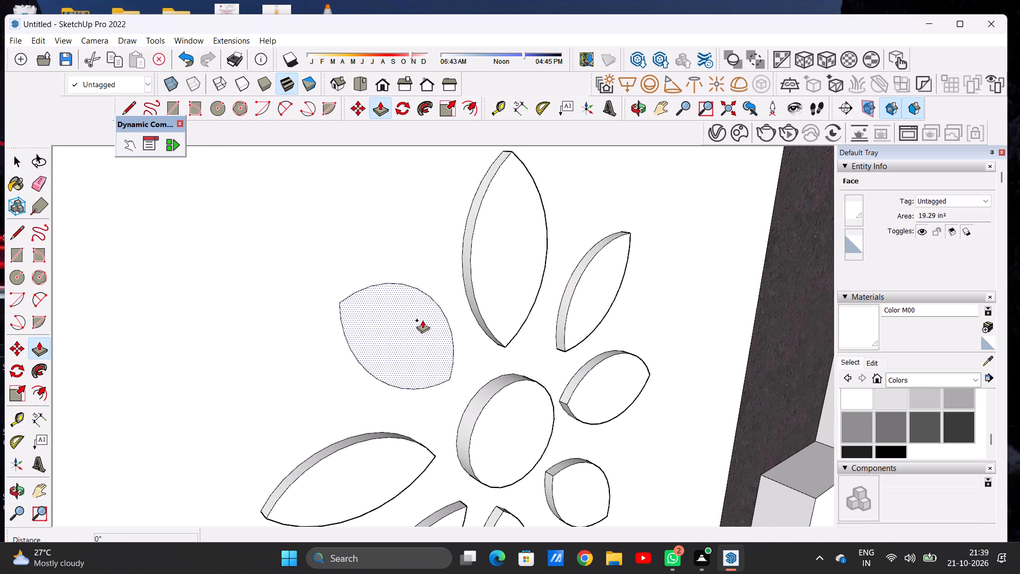
pyautogui.click(480, 267)
pyautogui.press('space')
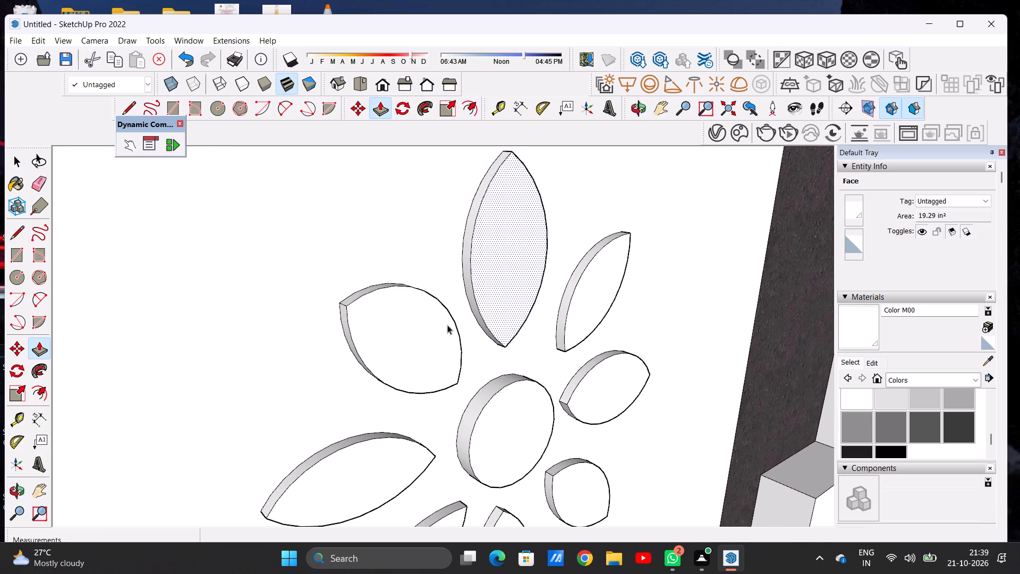
# Examine the raised flower up close, from the side and against the surrounding upper front wall.
pyautogui.scroll(-20, 398, 361)
pyautogui.scroll(-2, 398, 361)
pyautogui.moveTo(418, 358); pyautogui.dragTo(280, 340, button='middle')
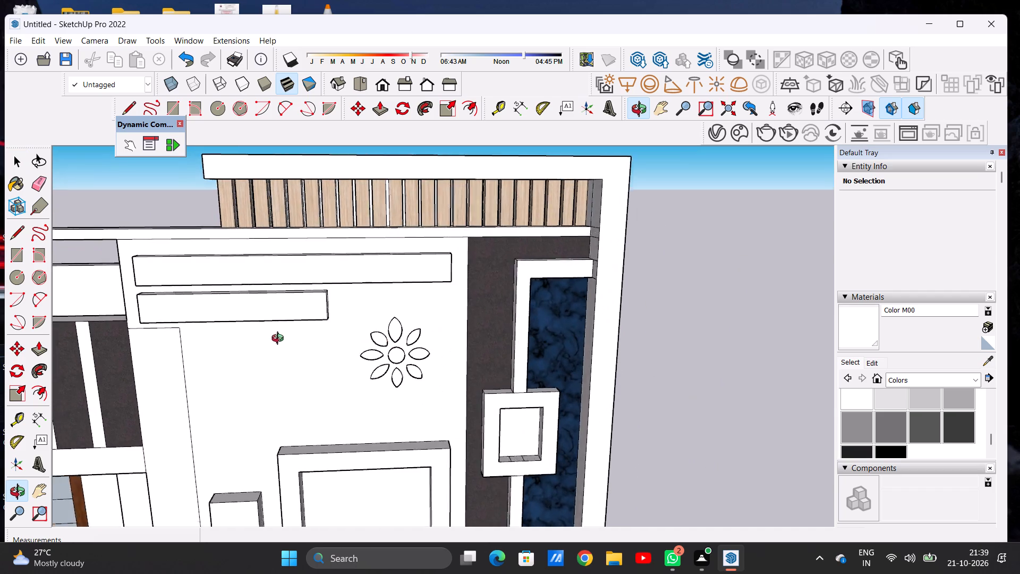
pyautogui.moveTo(280, 340); pyautogui.dragTo(259, 341, button='middle')
pyautogui.scroll(-5, 427, 340)
pyautogui.scroll(15, 431, 356)
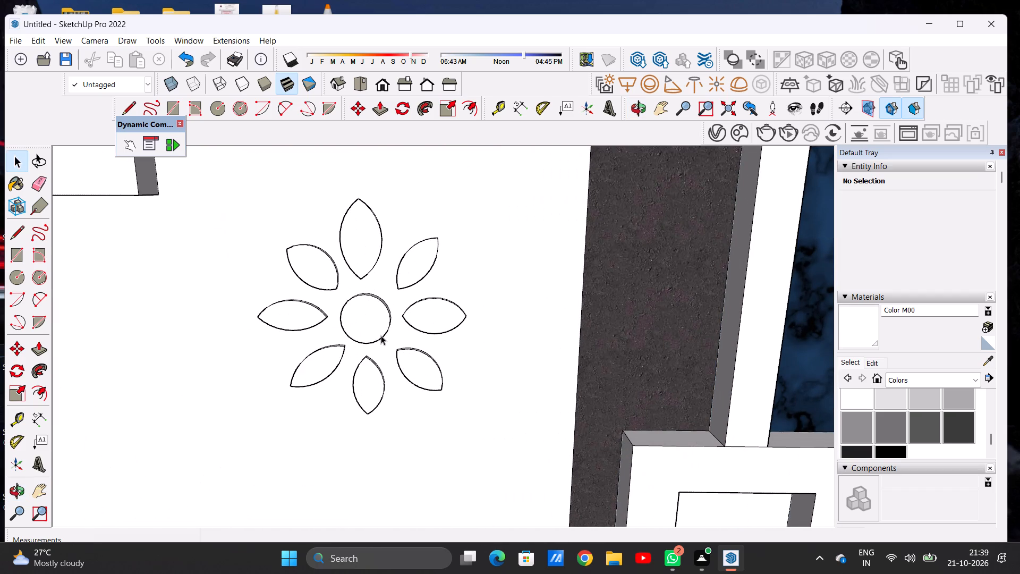
pyautogui.scroll(-17, 385, 330)
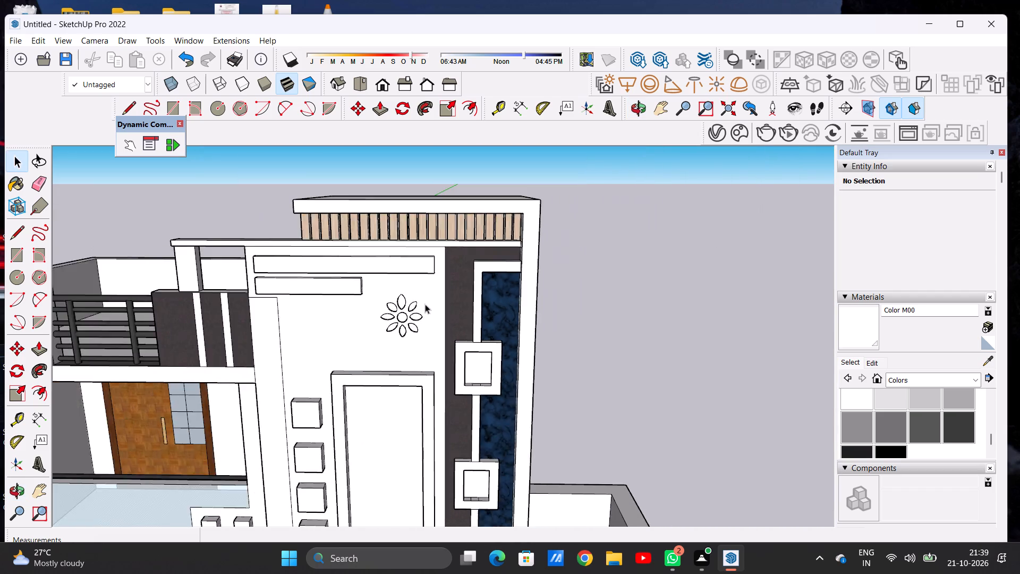
pyautogui.scroll(-6, 425, 304)
pyautogui.scroll(12, 402, 324)
pyautogui.moveTo(417, 299); pyautogui.dragTo(144, 275, button='middle')
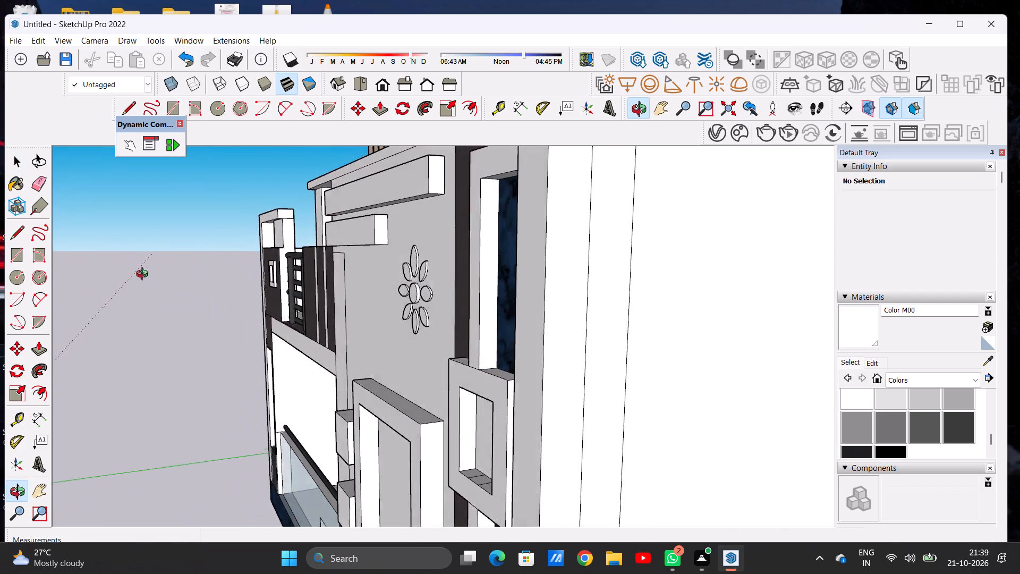
pyautogui.moveTo(144, 275); pyautogui.dragTo(504, 320, button='middle')
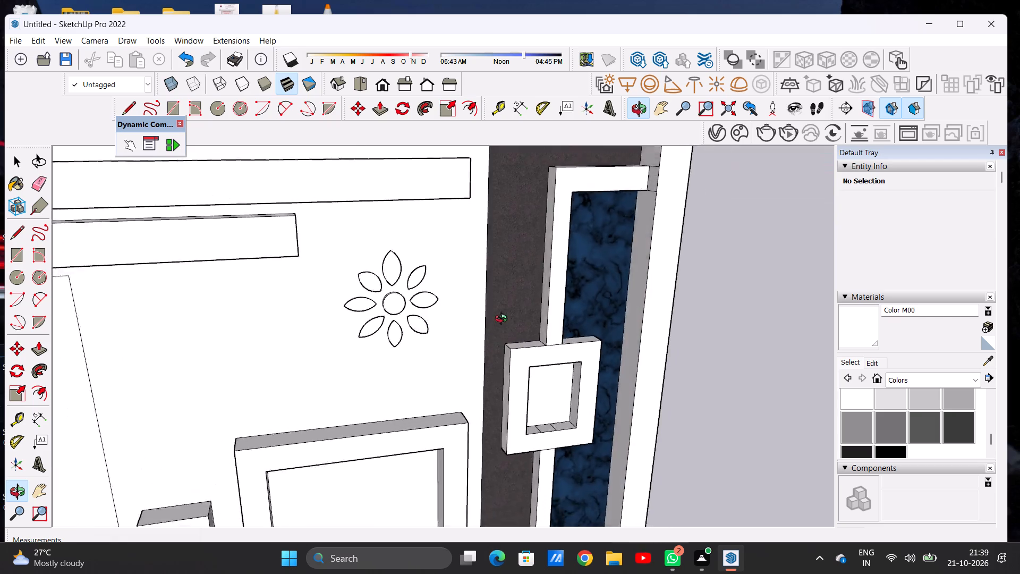
pyautogui.moveTo(504, 320); pyautogui.dragTo(406, 306, button='middle')
pyautogui.scroll(-7, 424, 294)
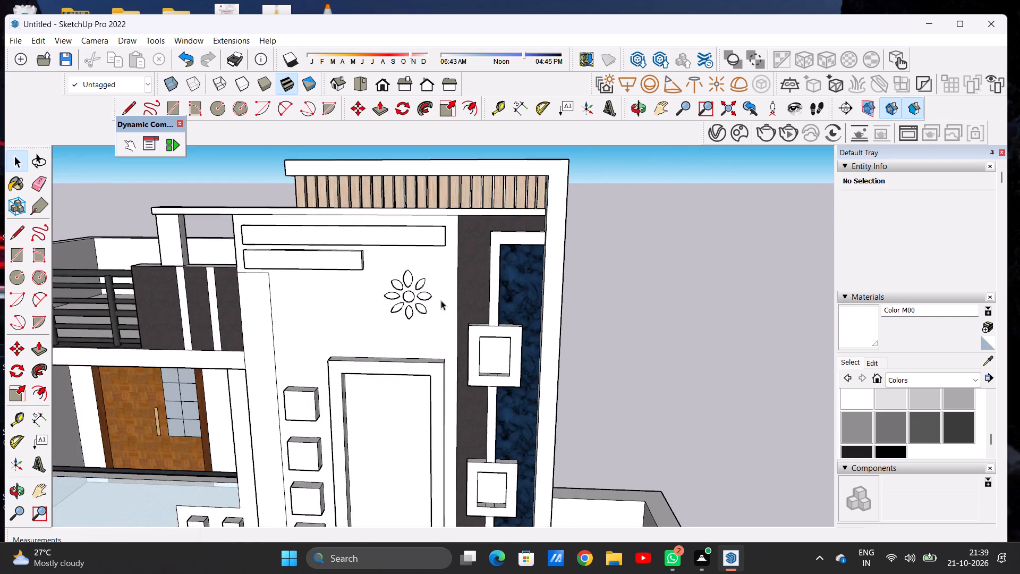
pyautogui.scroll(-4, 441, 300)
pyautogui.scroll(2, 414, 303)
pyautogui.scroll(-1, 414, 302)
pyautogui.scroll(4, 414, 302)
pyautogui.scroll(1, 455, 341)
pyautogui.moveTo(452, 325); pyautogui.dragTo(447, 278, button='middle')
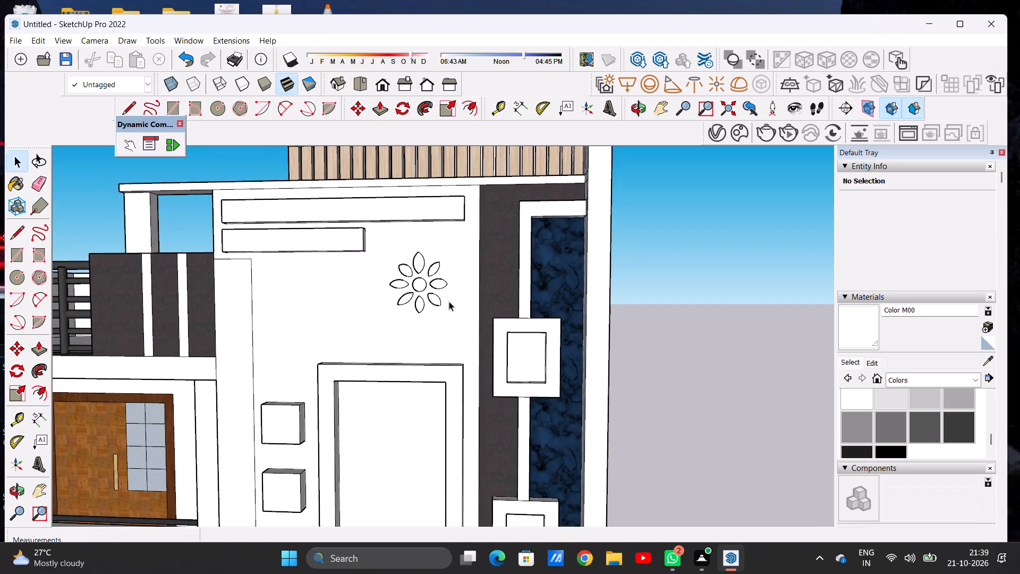
pyautogui.scroll(-4, 484, 354)
# Examine the flower's place in the whole facade using the standard Front view.
pyautogui.click(384, 83)
pyautogui.scroll(-5, 513, 347)
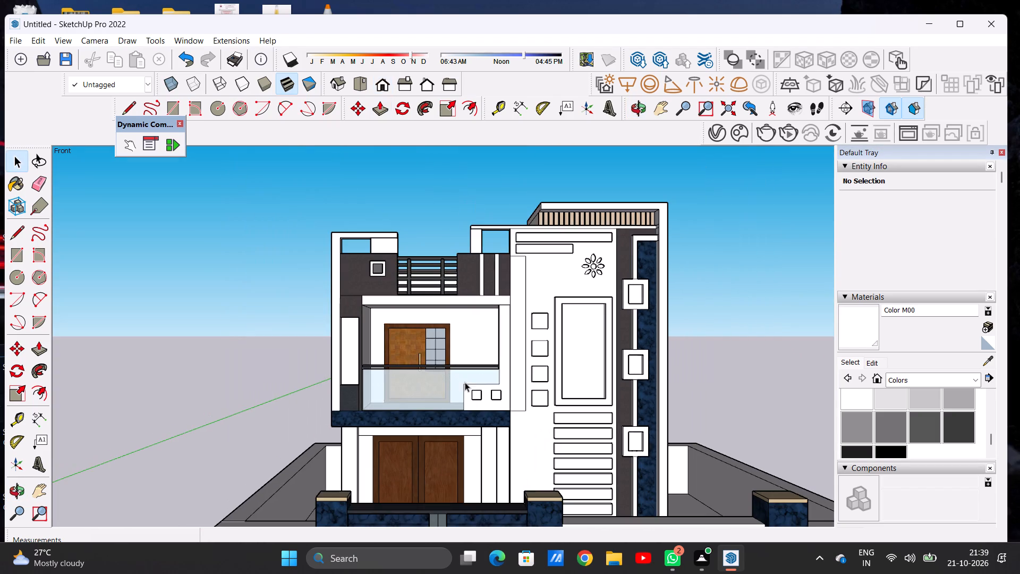
pyautogui.scroll(1, 620, 256)
pyautogui.scroll(-1, 613, 260)
pyautogui.scroll(17, 608, 263)
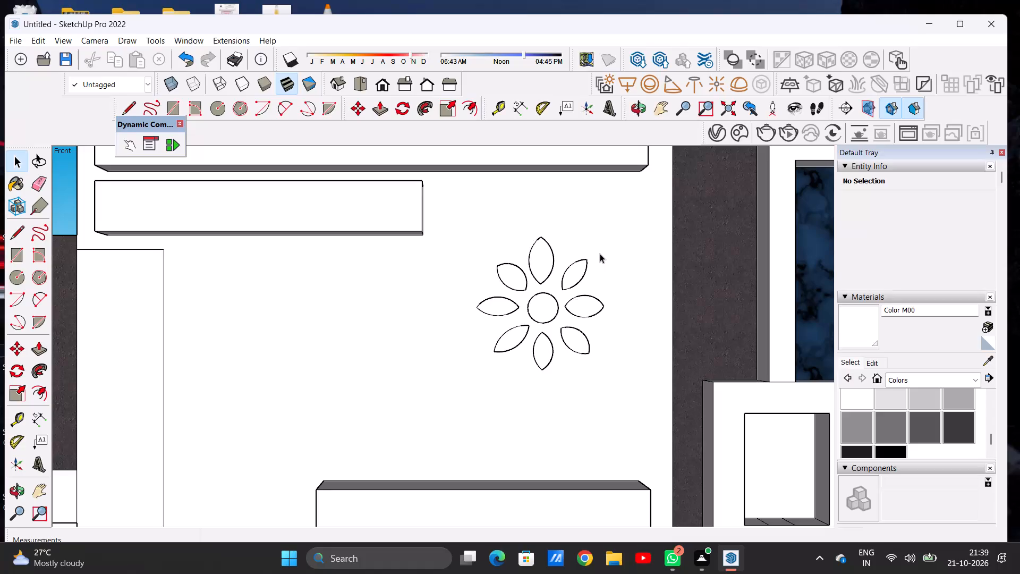
pyautogui.scroll(-13, 496, 354)
pyautogui.scroll(1, 477, 304)
pyautogui.scroll(-8, 477, 304)
pyautogui.scroll(2, 509, 332)
pyautogui.scroll(-1, 509, 332)
pyautogui.scroll(2, 509, 332)
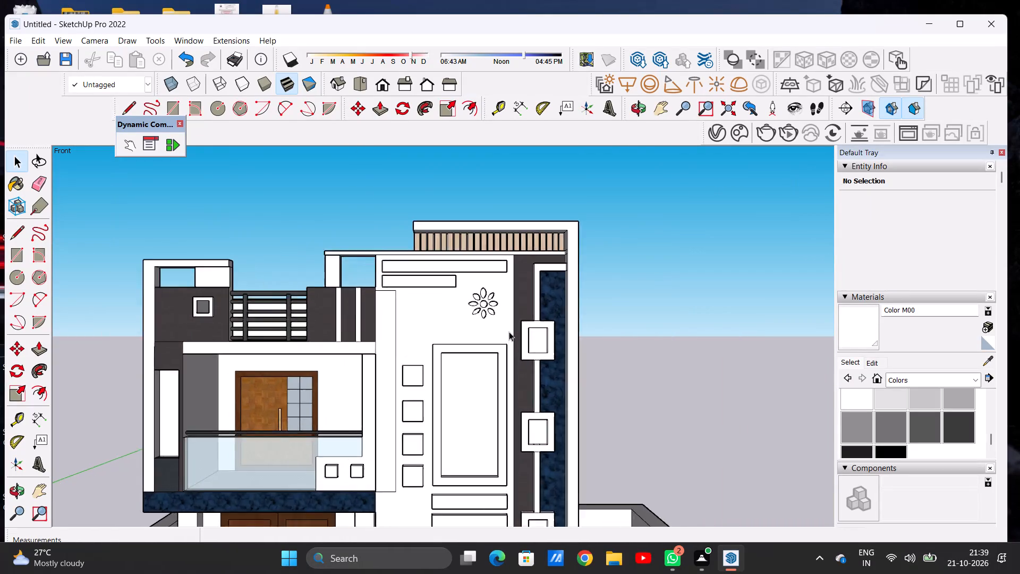
pyautogui.scroll(4, 509, 332)
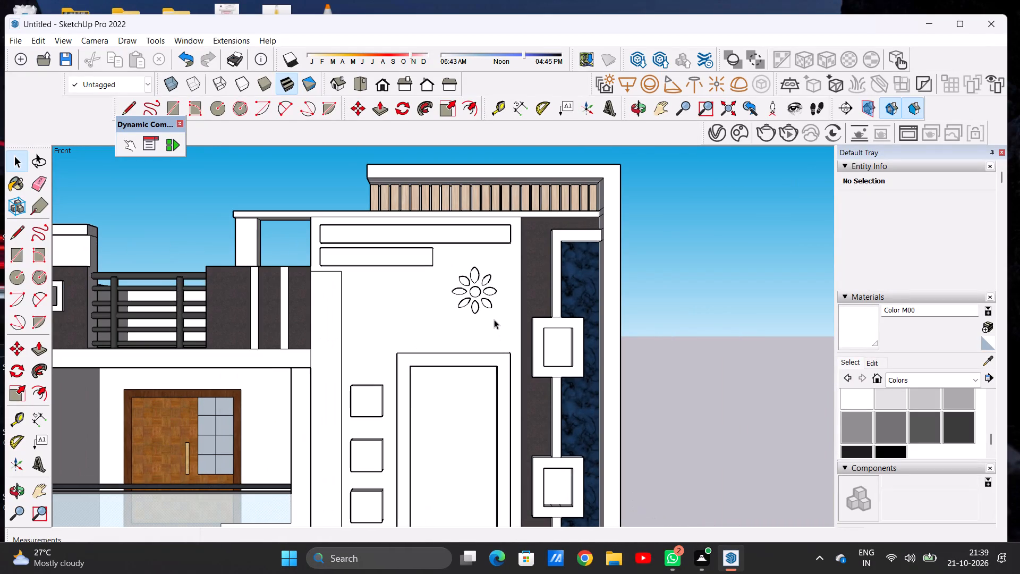
# Paint the white front wall behind the flower with Asphalt New from the Asphalt and Concrete materials.
pyautogui.click(903, 376)
pyautogui.click(901, 396)
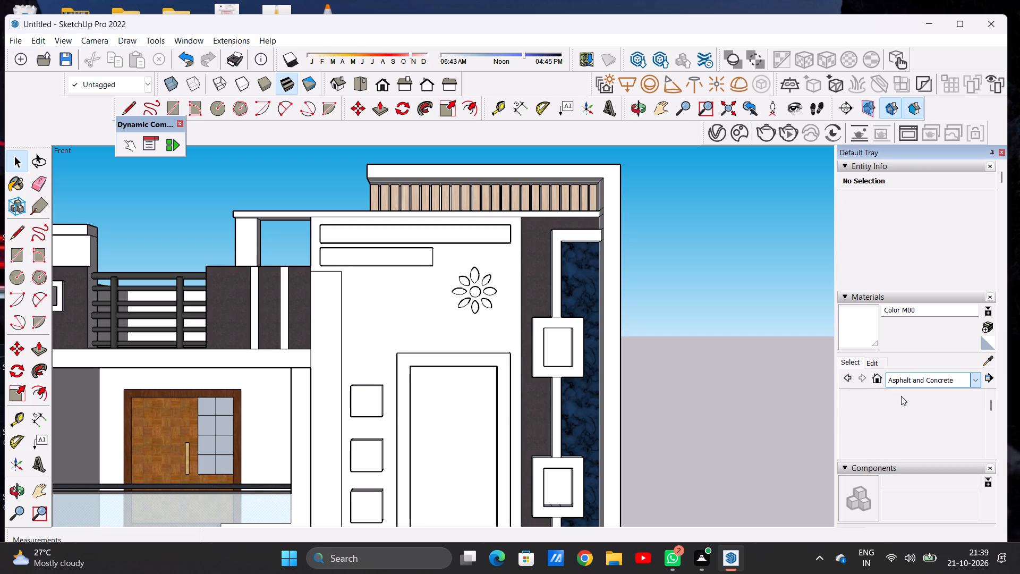
pyautogui.click(864, 405)
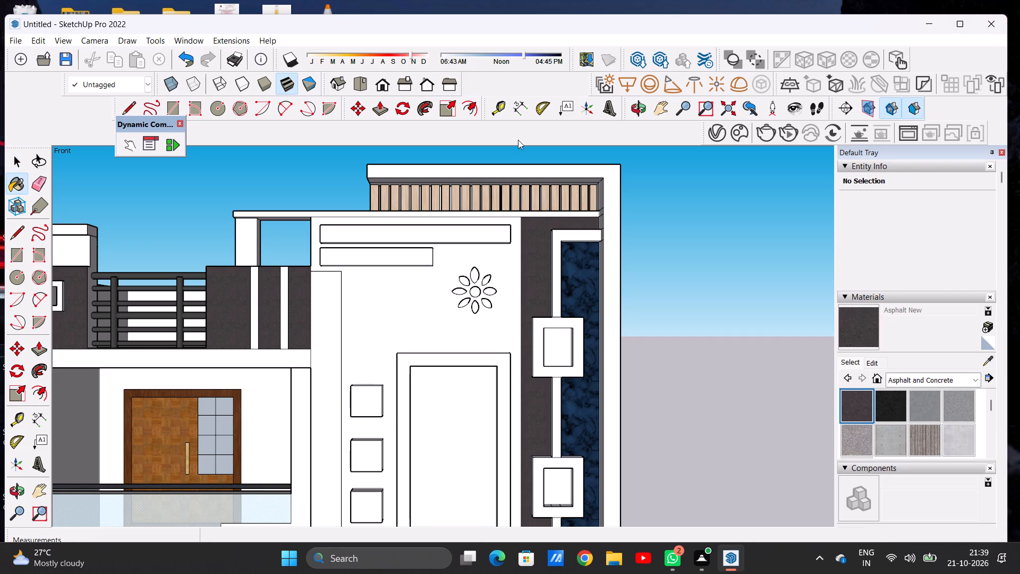
pyautogui.click(433, 310)
pyautogui.scroll(5, 433, 314)
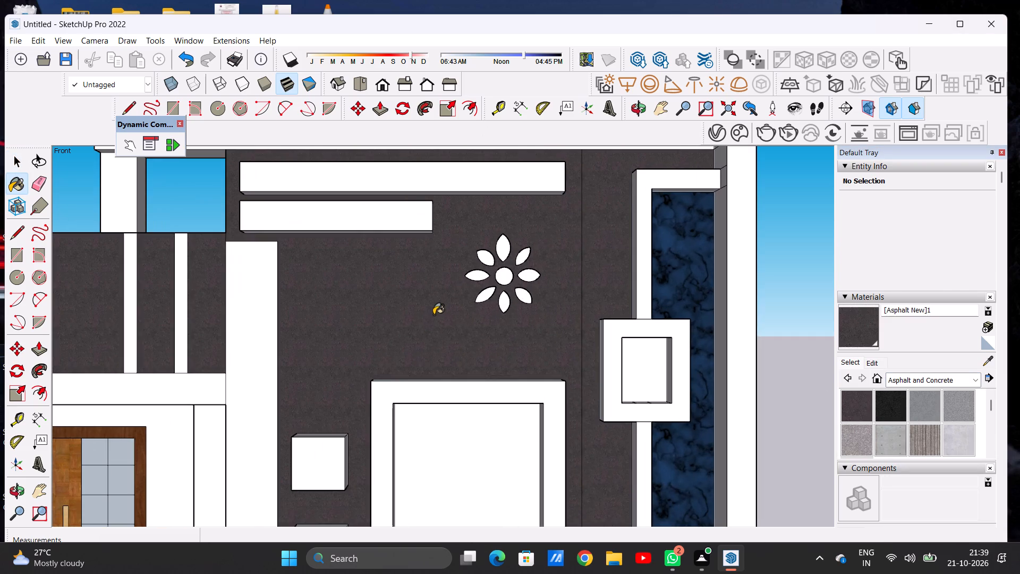
pyautogui.scroll(-16, 432, 286)
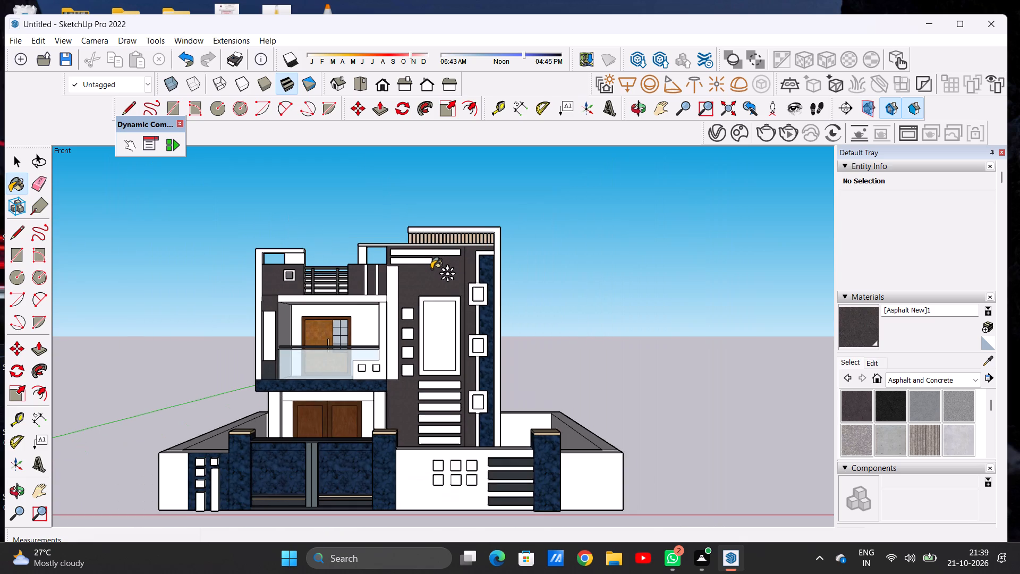
pyautogui.scroll(-2, 431, 269)
pyautogui.scroll(10, 431, 292)
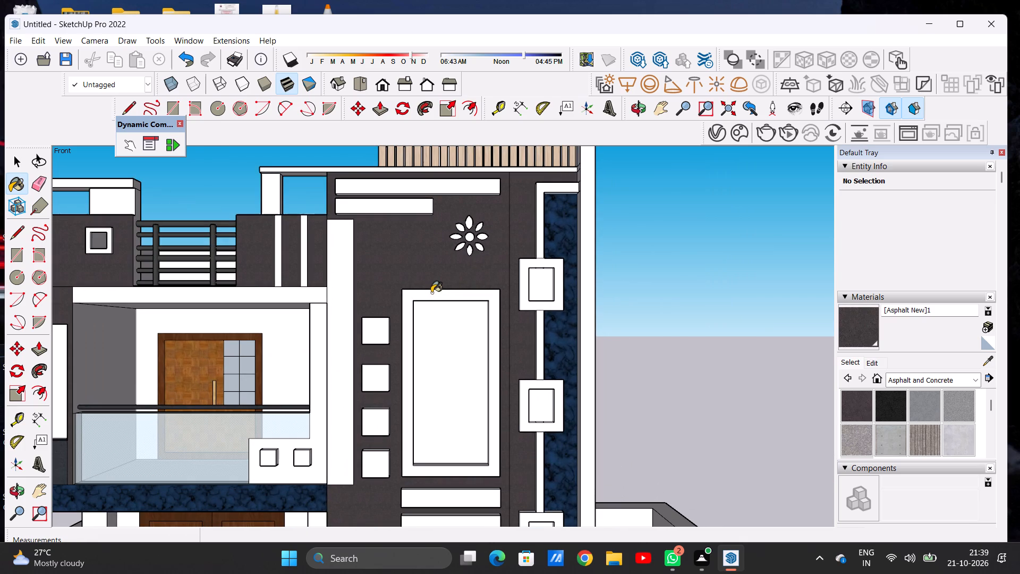
pyautogui.press('space')
# Examine the whole house with its dark front wall from a distance and at slight angles.
pyautogui.scroll(-7, 467, 300)
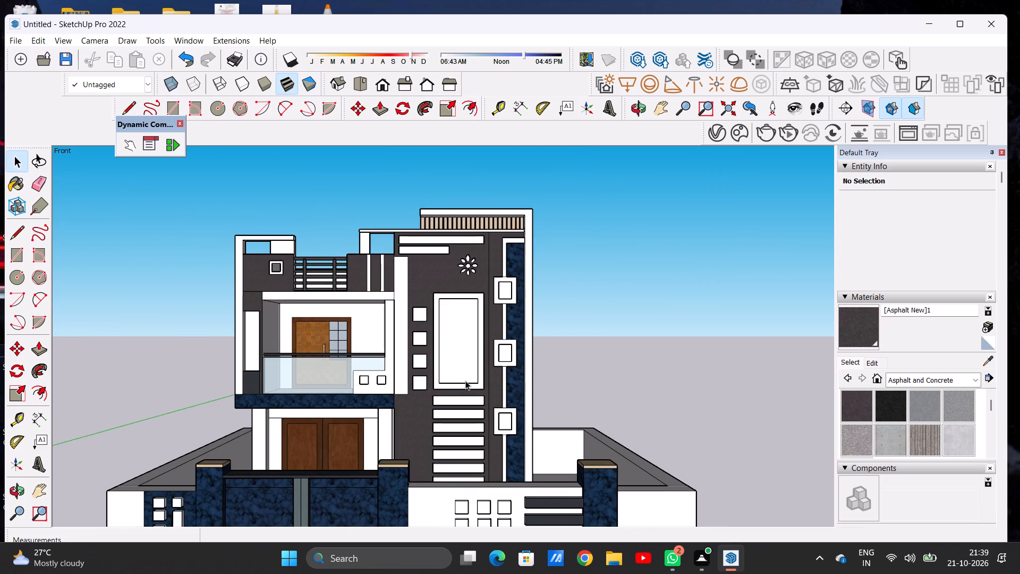
pyautogui.scroll(-1, 465, 381)
pyautogui.scroll(6, 465, 381)
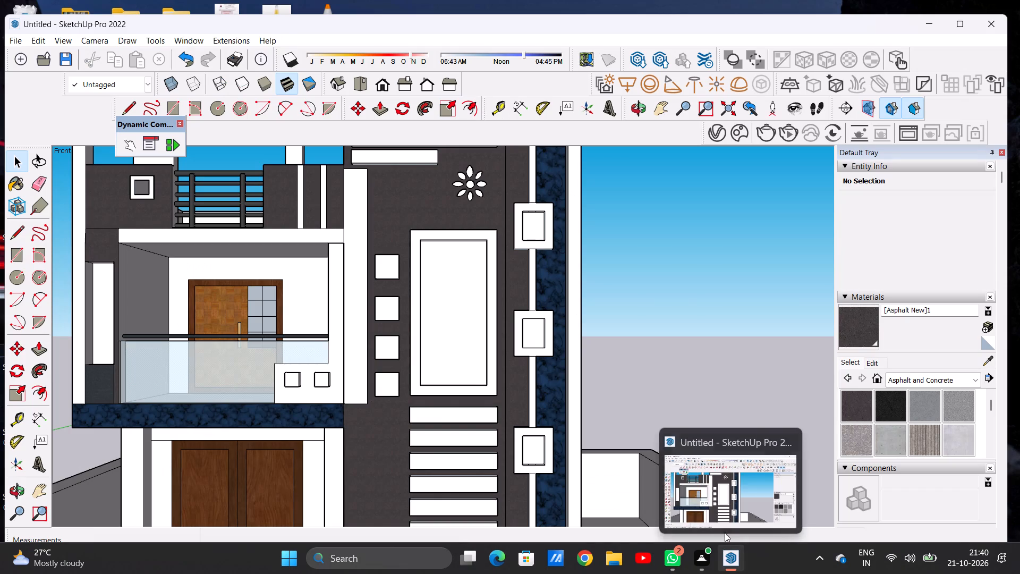
pyautogui.click(718, 505)
pyautogui.scroll(-14, 440, 380)
pyautogui.moveTo(490, 413); pyautogui.dragTo(543, 414, button='middle')
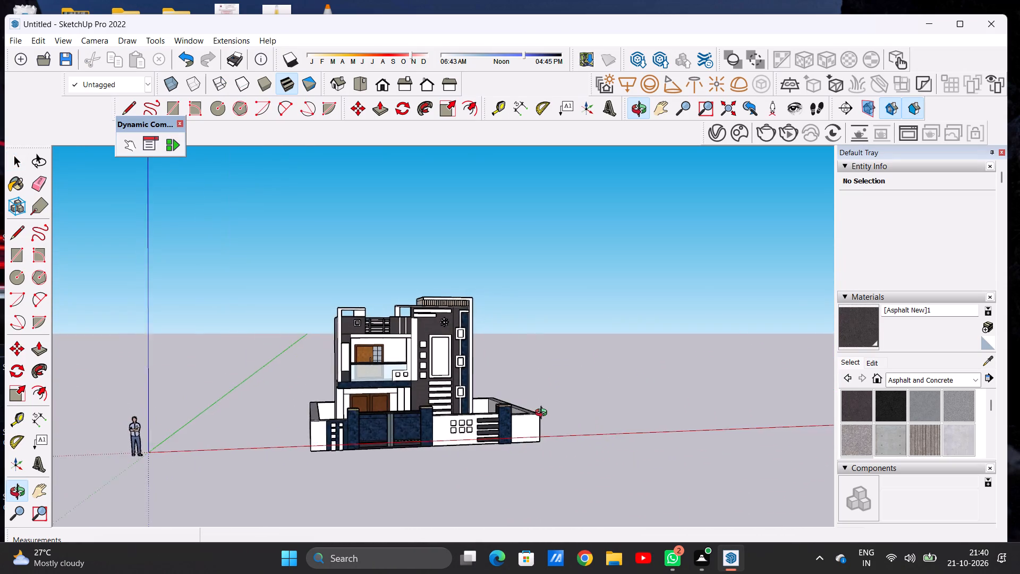
pyautogui.moveTo(543, 414); pyautogui.dragTo(478, 436, button='middle')
pyautogui.scroll(7, 439, 349)
pyautogui.moveTo(448, 374); pyautogui.dragTo(448, 357, button='middle')
pyautogui.scroll(4, 448, 356)
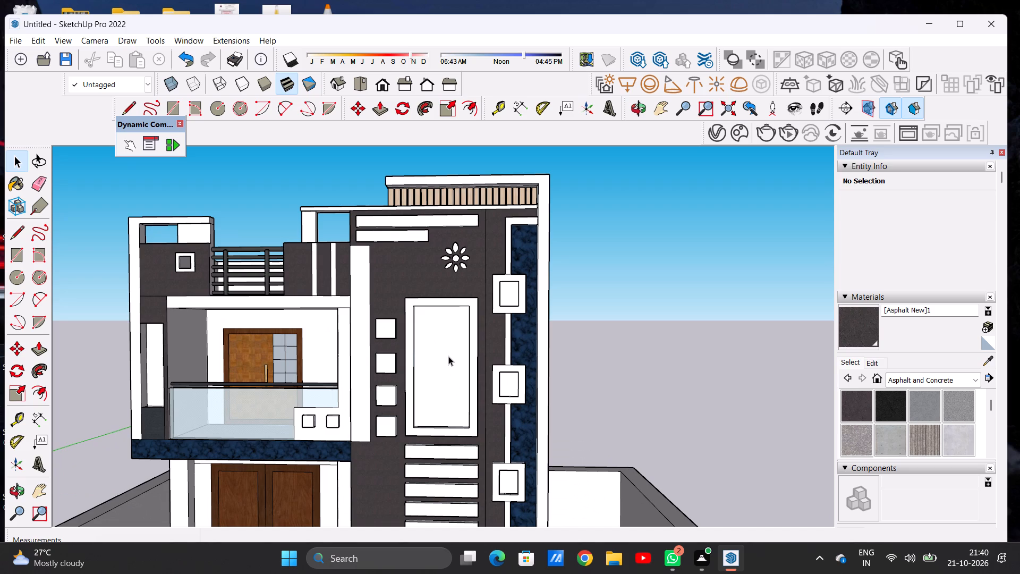
# Paint the tall framed window panel below the flower with Translucent Glass Sky Reflection from the Glass and Mirrors materials.
pyautogui.scroll(-4, 439, 327)
pyautogui.scroll(6, 440, 342)
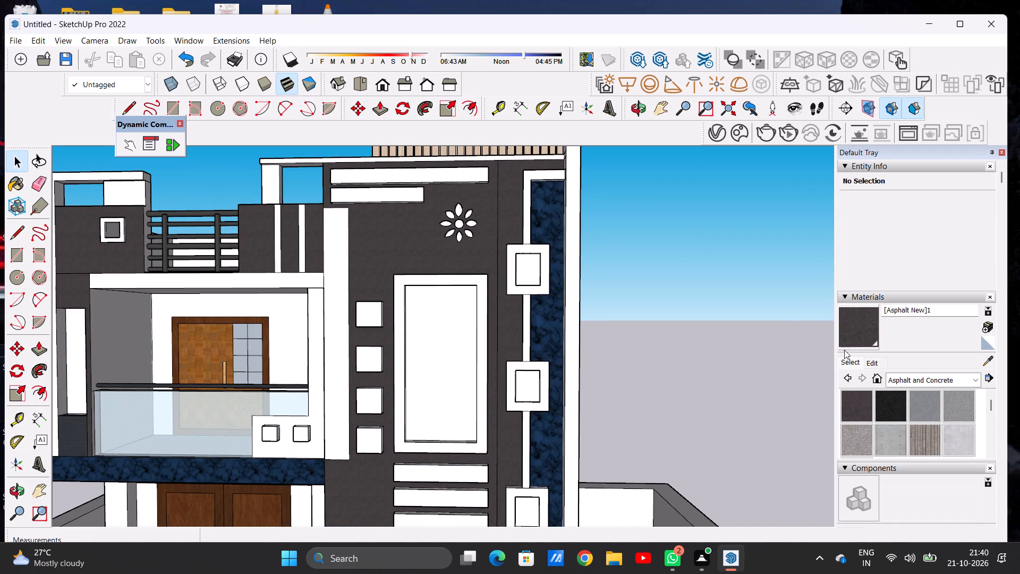
pyautogui.click(890, 380)
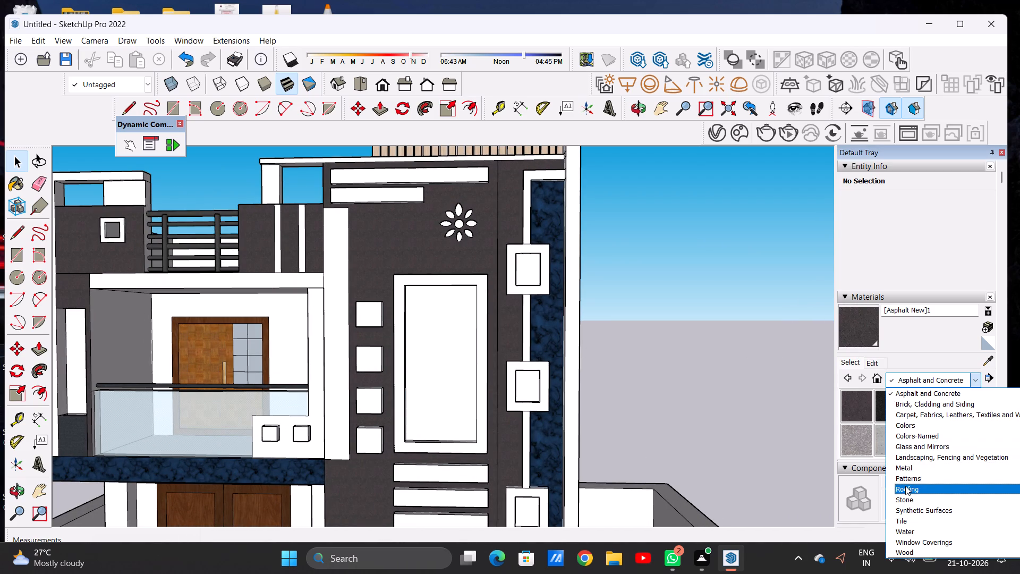
pyautogui.click(909, 445)
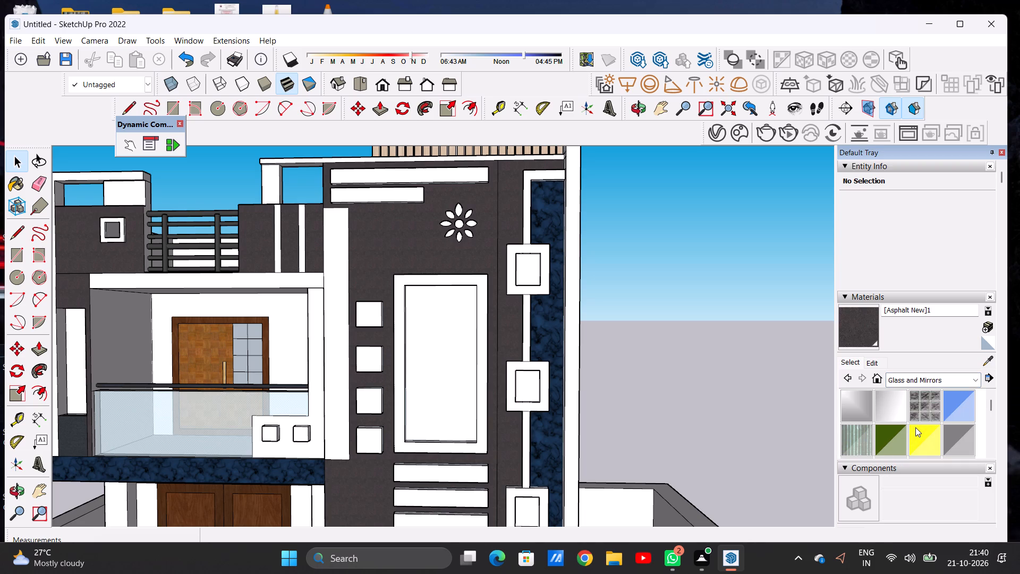
pyautogui.scroll(-1, 916, 426)
pyautogui.click(889, 406)
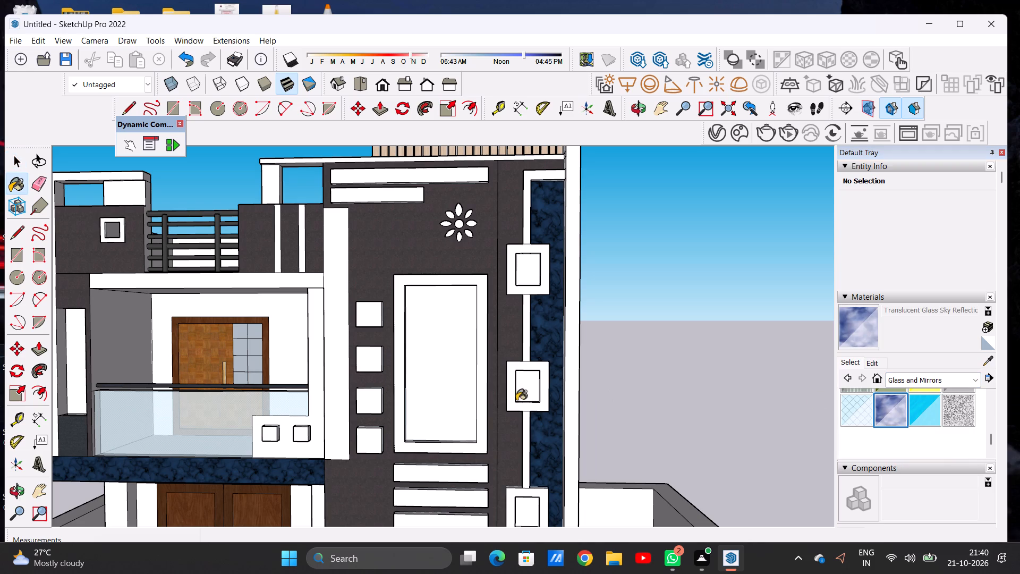
pyautogui.click(464, 384)
# Examine the tall glass window within the whole facade from near and far, from below and from above.
pyautogui.scroll(12, 446, 391)
pyautogui.scroll(-19, 464, 375)
pyautogui.moveTo(464, 356); pyautogui.dragTo(511, 357, button='middle')
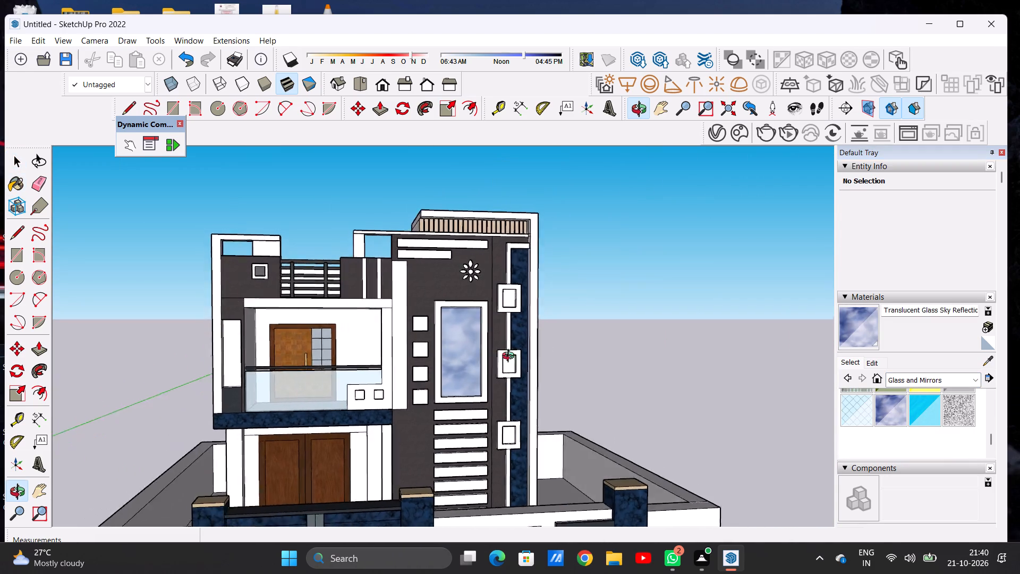
pyautogui.moveTo(511, 357); pyautogui.dragTo(462, 274, button='middle')
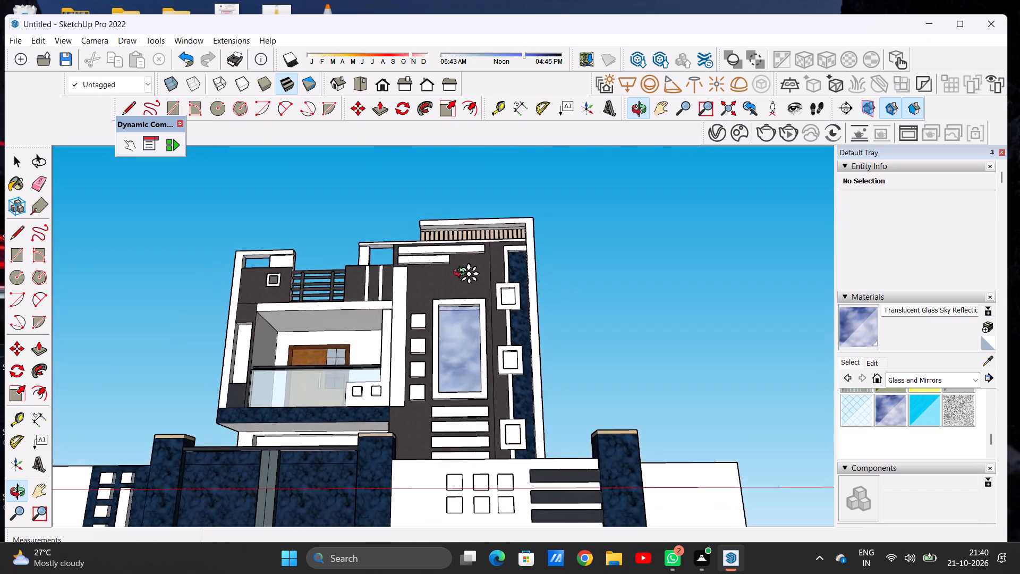
pyautogui.moveTo(462, 274); pyautogui.dragTo(462, 402, button='middle')
pyautogui.scroll(-6, 472, 407)
pyautogui.scroll(7, 455, 443)
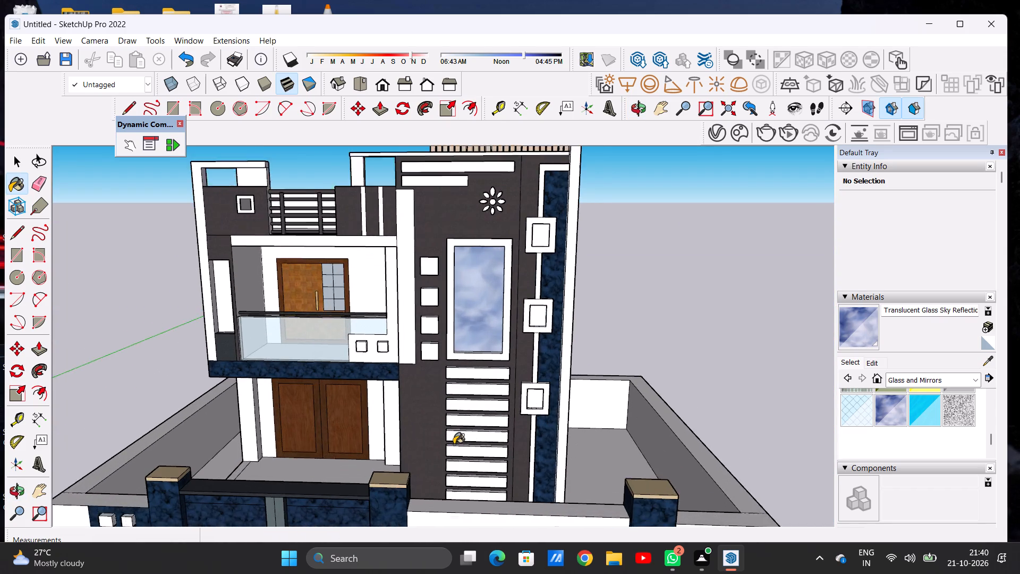
pyautogui.scroll(1, 454, 444)
pyautogui.press('space')
pyautogui.scroll(-9, 472, 323)
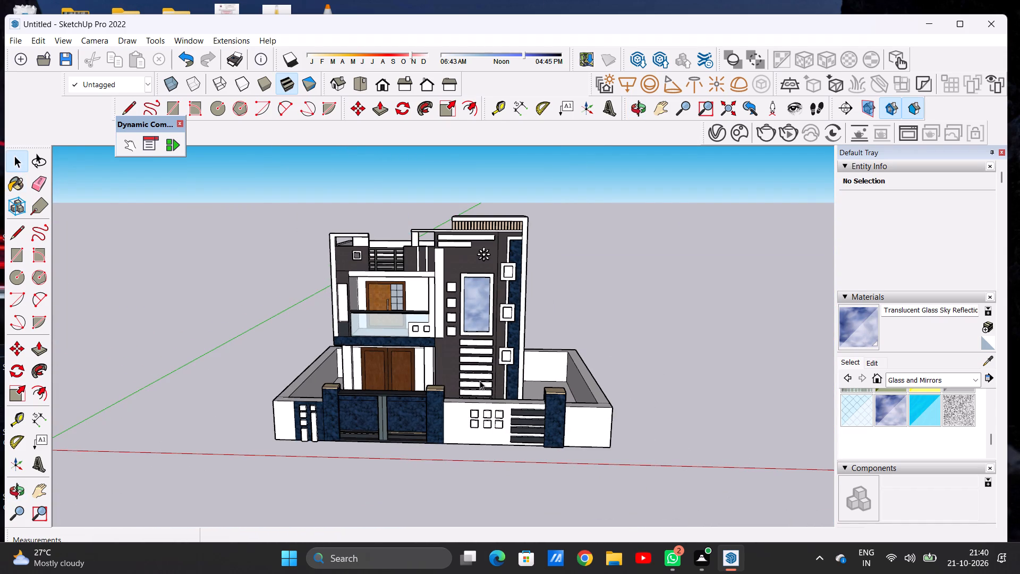
pyautogui.scroll(-2, 465, 361)
pyautogui.scroll(3, 506, 336)
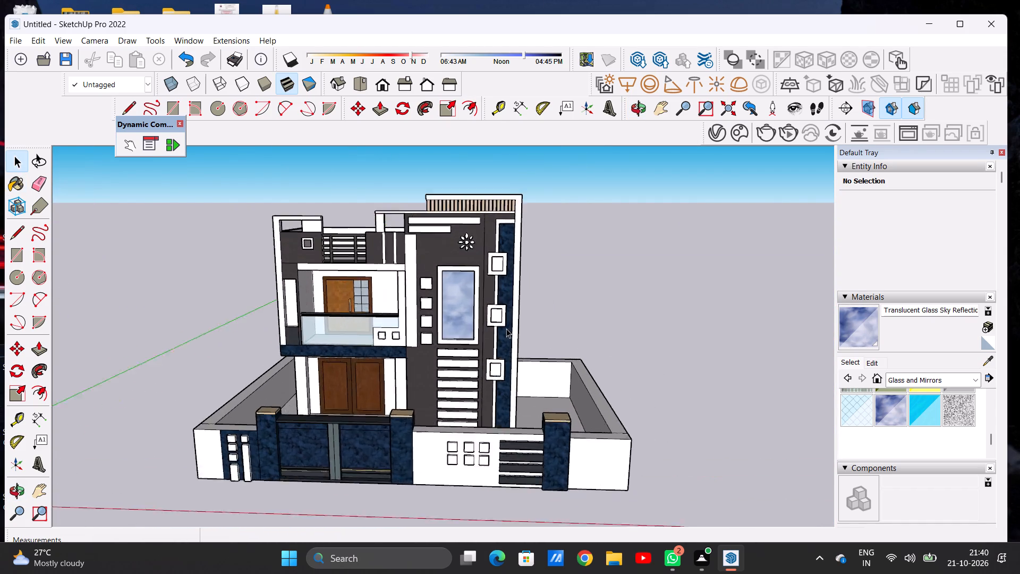
pyautogui.scroll(7, 506, 328)
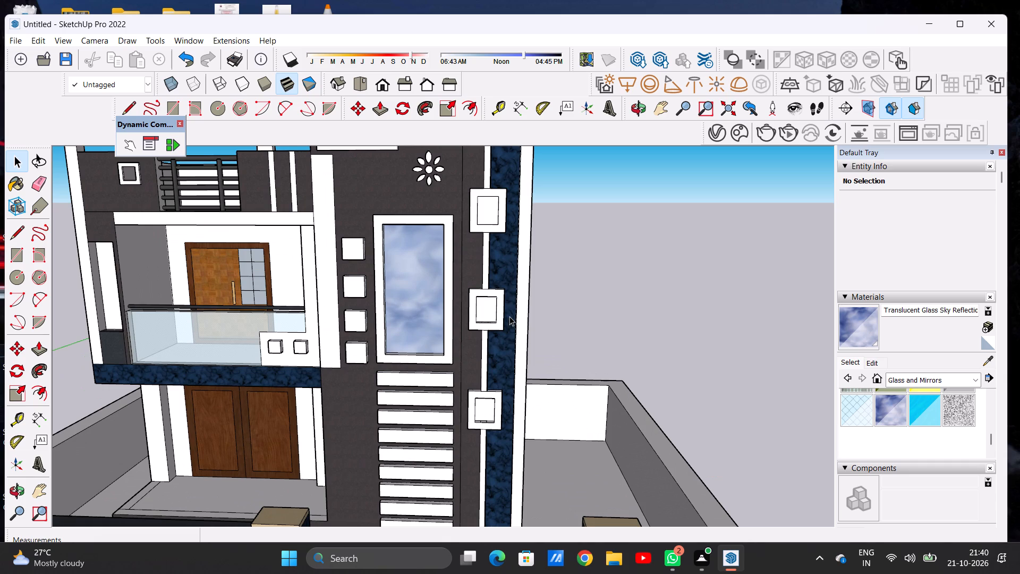
pyautogui.scroll(-7, 489, 303)
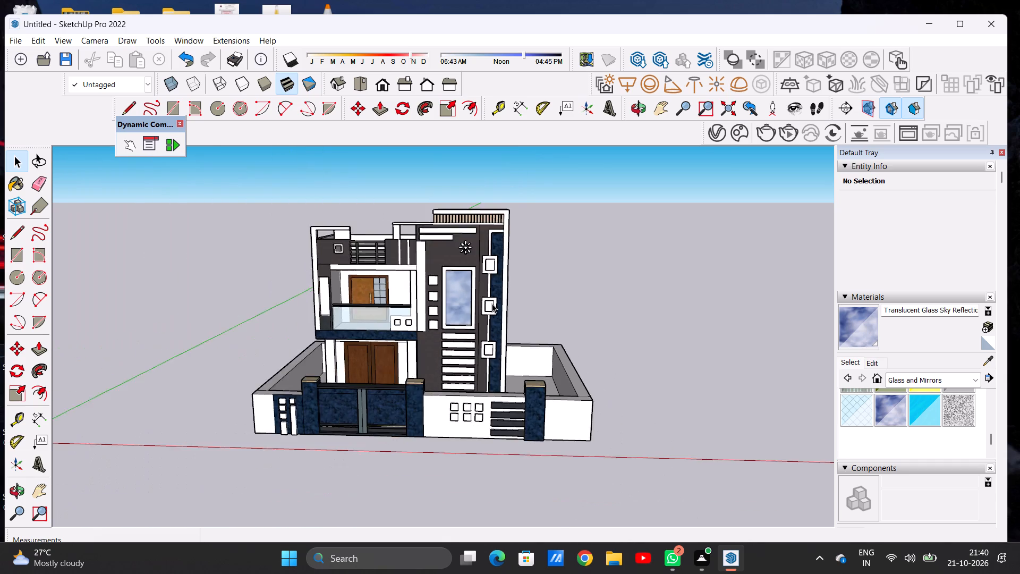
pyautogui.scroll(-6, 492, 303)
pyautogui.scroll(1, 537, 362)
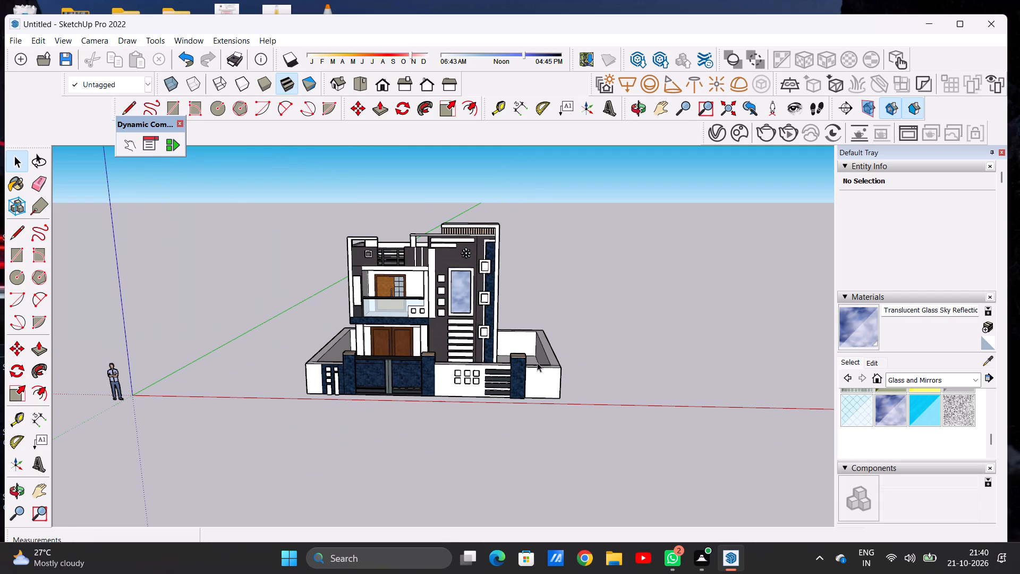
pyautogui.scroll(-6, 537, 362)
pyautogui.scroll(7, 537, 362)
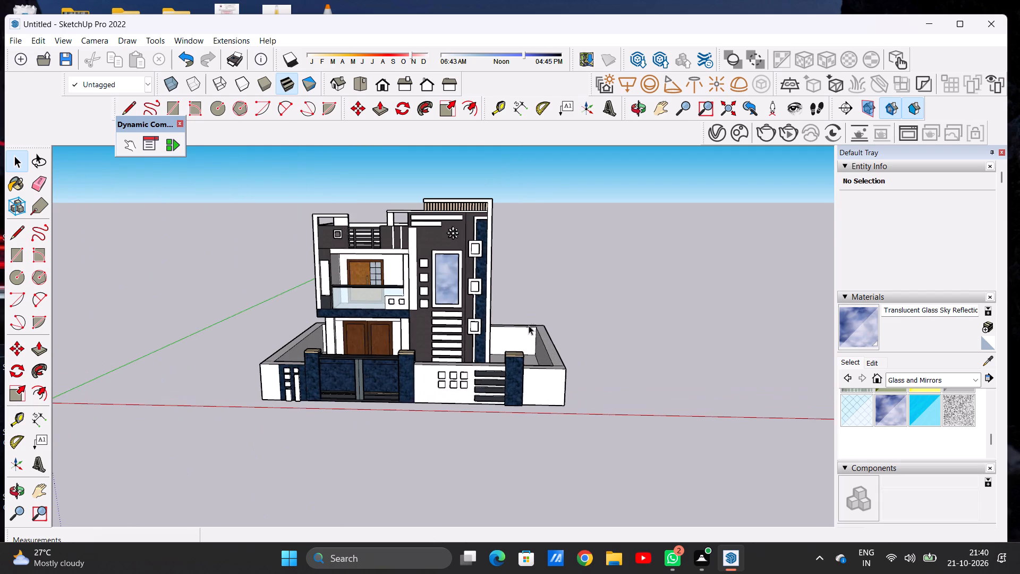
# Examine the house and its compound wall from both front corners and straight on.
pyautogui.moveTo(528, 325); pyautogui.dragTo(473, 329, button='middle')
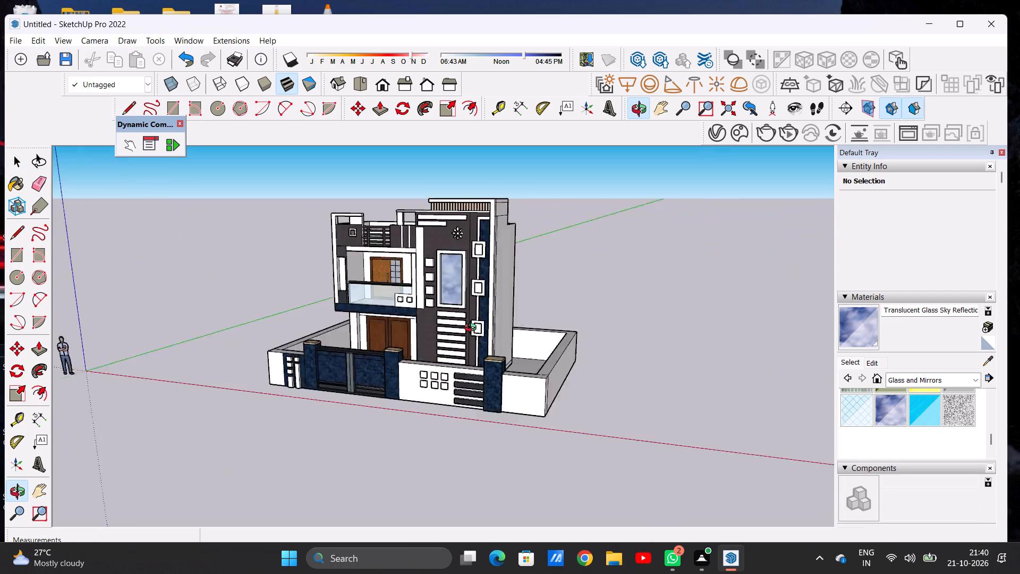
pyautogui.moveTo(473, 329); pyautogui.dragTo(575, 328, button='middle')
pyautogui.scroll(7, 399, 339)
pyautogui.moveTo(350, 339); pyautogui.dragTo(500, 340, button='middle')
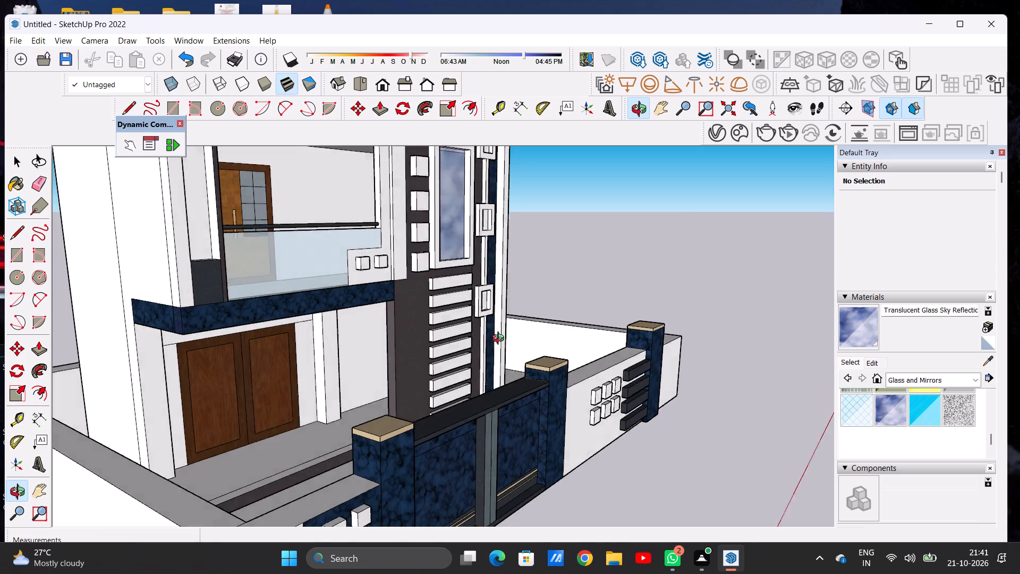
pyautogui.moveTo(500, 340); pyautogui.dragTo(312, 322, button='middle')
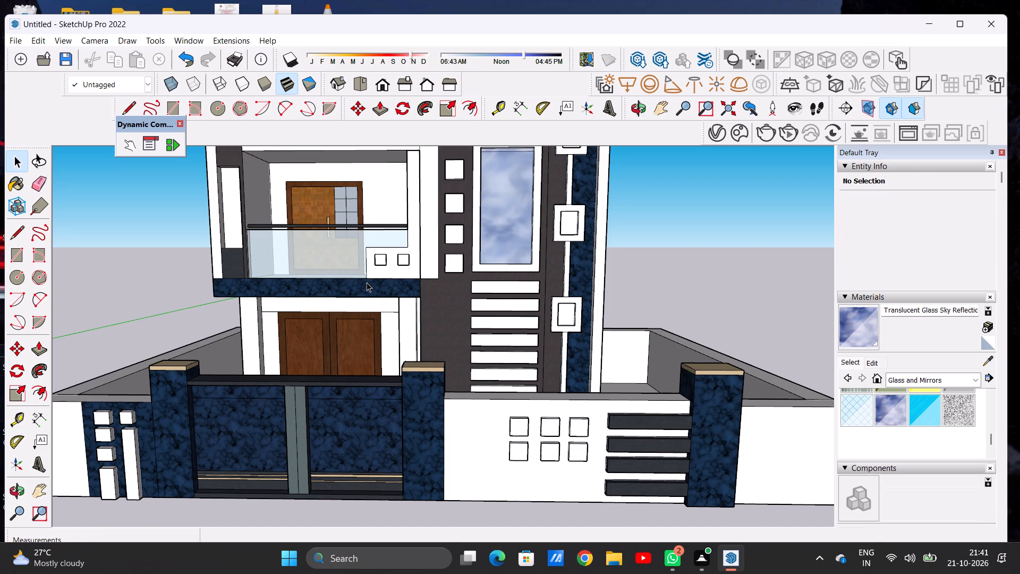
pyautogui.scroll(-12, 355, 314)
pyautogui.scroll(7, 364, 302)
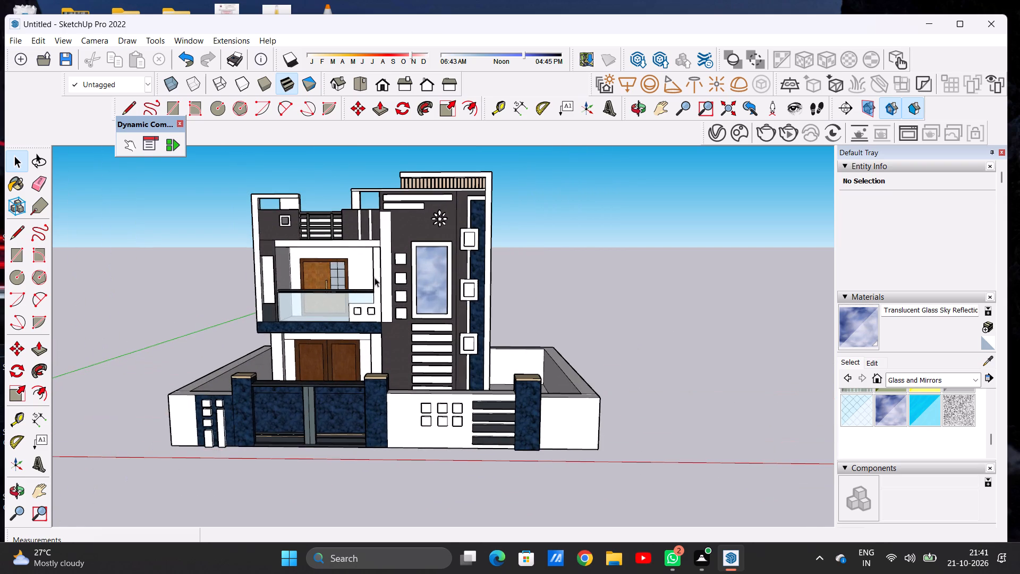
pyautogui.moveTo(419, 268); pyautogui.dragTo(449, 265, button='middle')
pyautogui.scroll(1, 449, 265)
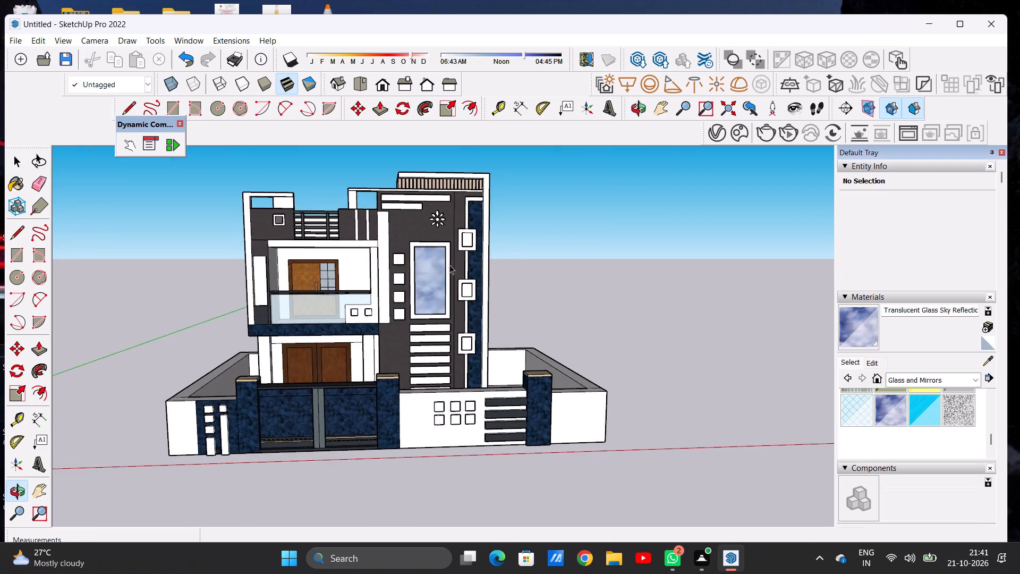
pyautogui.scroll(-5, 435, 292)
pyautogui.moveTo(288, 330); pyautogui.dragTo(372, 323, button='middle')
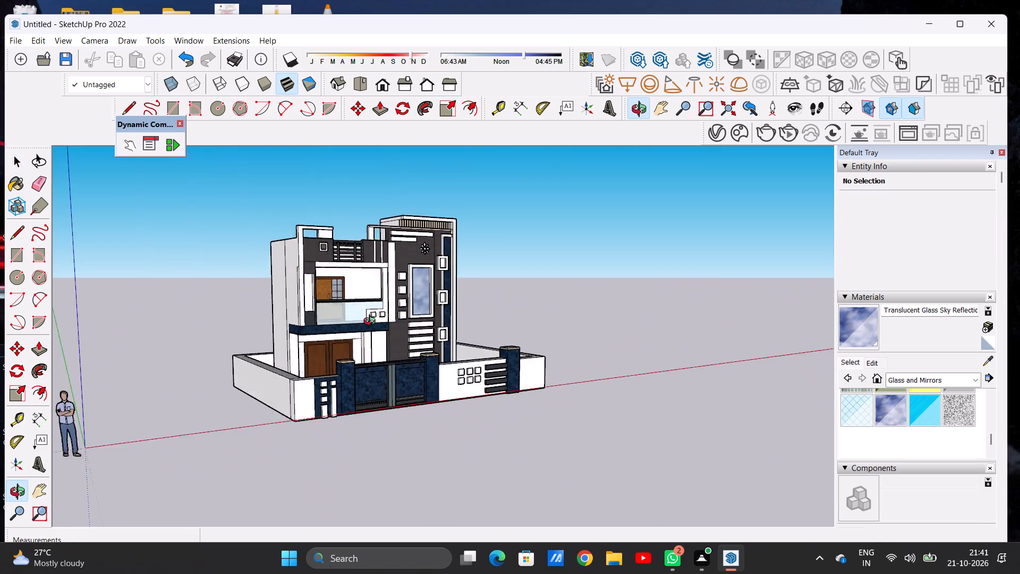
pyautogui.moveTo(372, 323); pyautogui.dragTo(259, 342, button='middle')
# Examine the ground-floor double door and porch up close, using the standard Front view to return outside the house.
pyautogui.scroll(13, 345, 351)
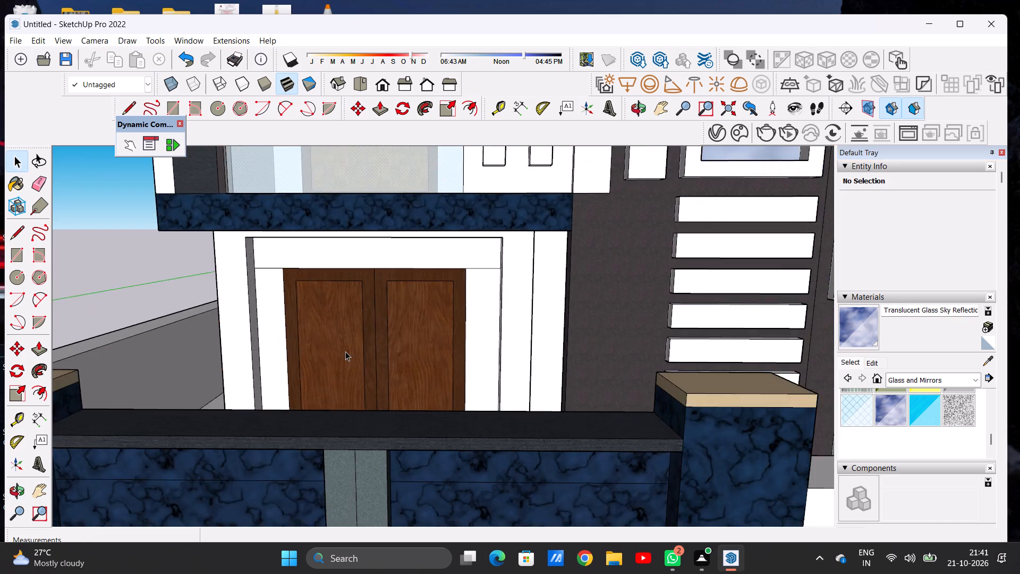
pyautogui.scroll(6, 348, 350)
pyautogui.moveTo(349, 350); pyautogui.dragTo(343, 327, button='middle')
pyautogui.scroll(-17, 345, 324)
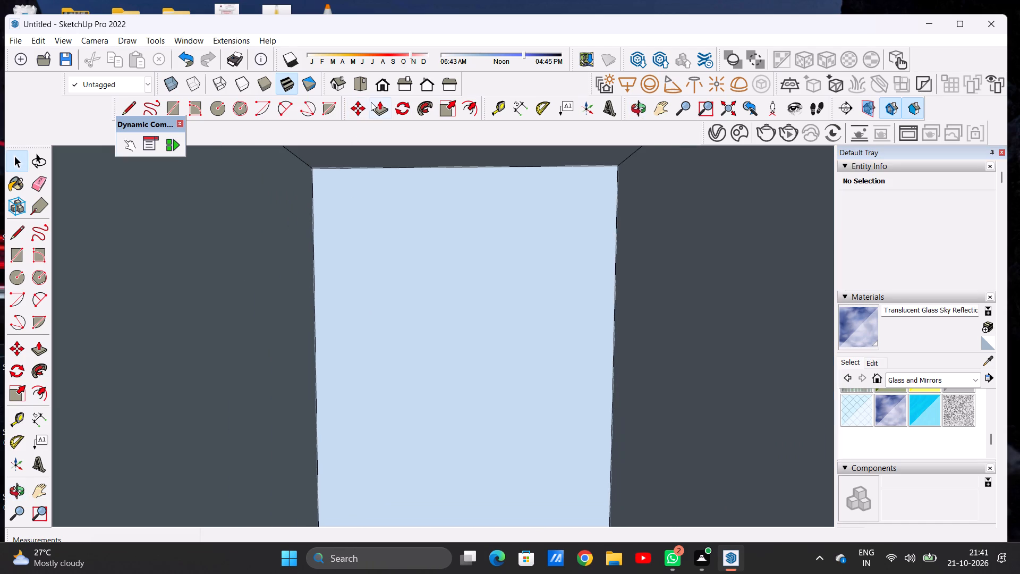
pyautogui.click(377, 90)
pyautogui.scroll(-15, 348, 330)
pyautogui.scroll(1, 352, 344)
pyautogui.scroll(-20, 352, 344)
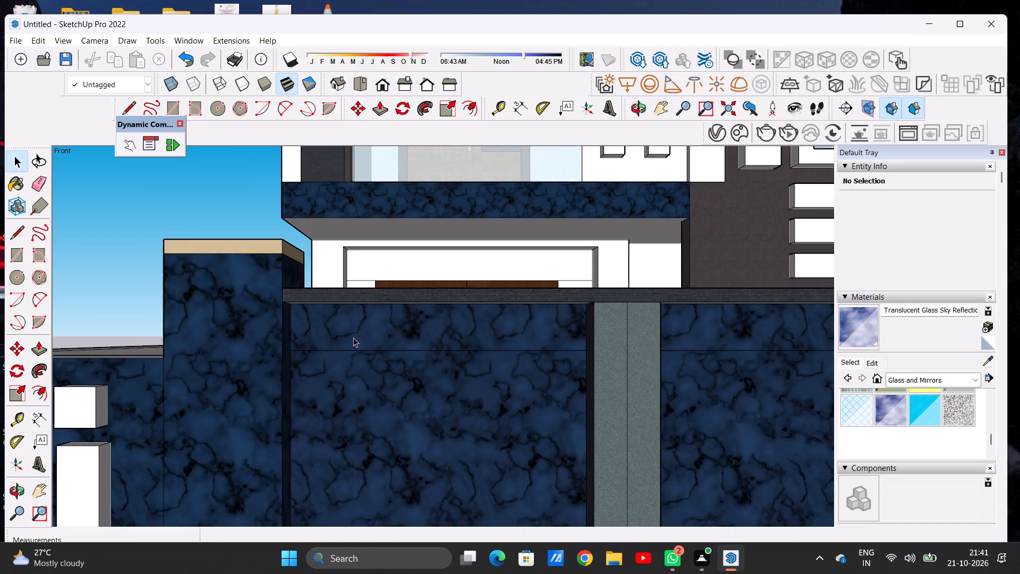
pyautogui.scroll(-12, 353, 337)
pyautogui.scroll(8, 404, 303)
pyautogui.moveTo(417, 305); pyautogui.dragTo(422, 337, button='middle')
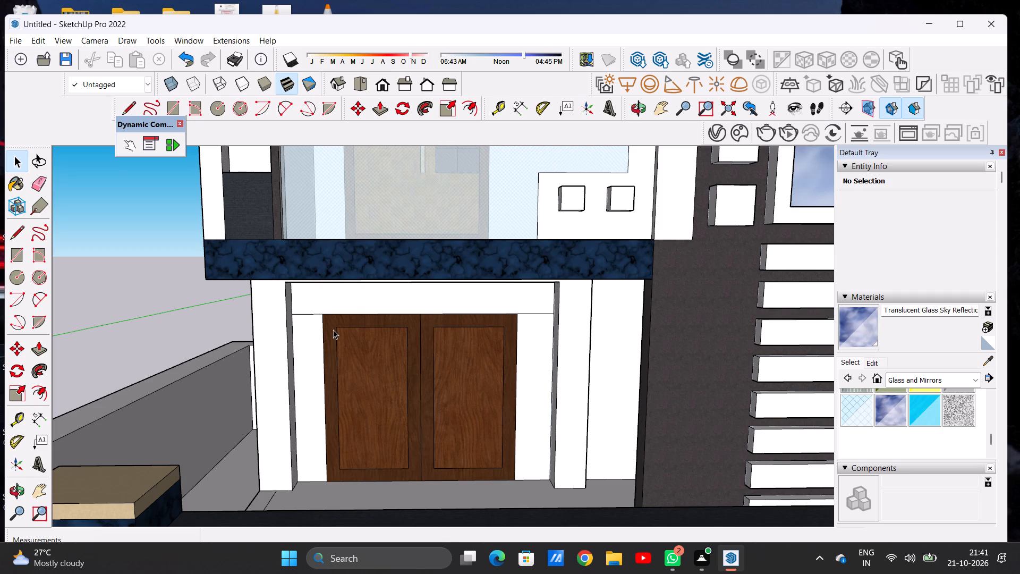
pyautogui.scroll(-7, 331, 328)
pyautogui.scroll(7, 336, 327)
pyautogui.scroll(-9, 324, 324)
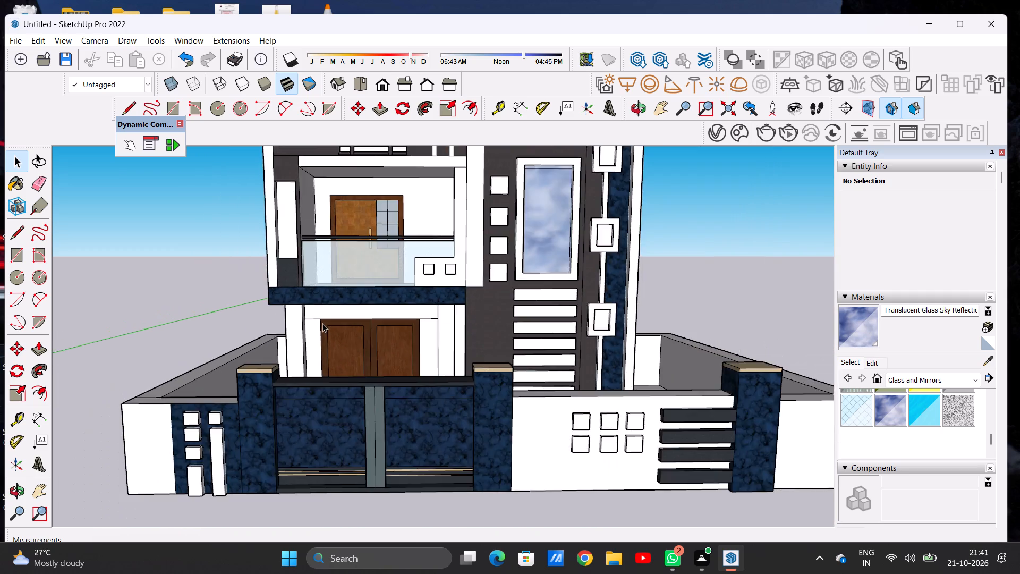
pyautogui.scroll(-4, 322, 323)
pyautogui.scroll(7, 344, 328)
pyautogui.moveTo(410, 324); pyautogui.dragTo(411, 350, button='middle')
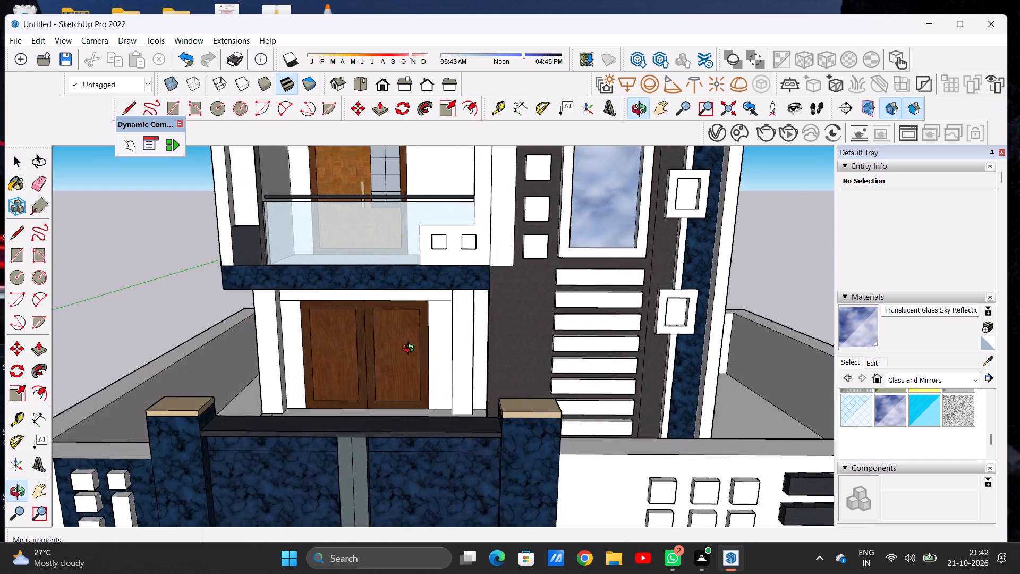
pyautogui.moveTo(411, 350); pyautogui.dragTo(420, 349, button='middle')
pyautogui.scroll(-6, 404, 315)
pyautogui.scroll(3, 450, 289)
pyautogui.scroll(-8, 402, 312)
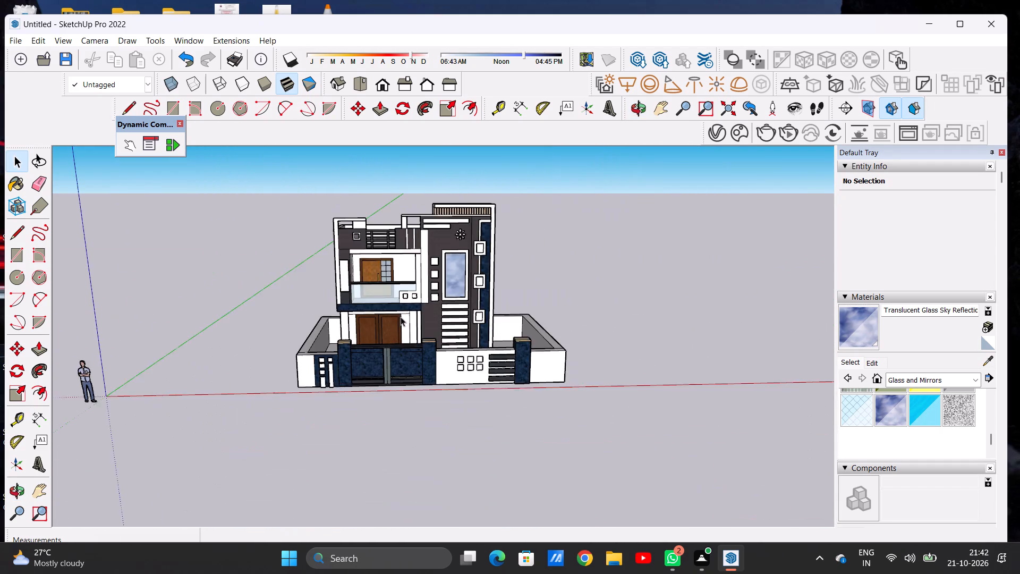
# Examine the whole house from both sides and from above, ending close to the entrance porch and the horizontal wall strips.
pyautogui.scroll(-3, 401, 317)
pyautogui.scroll(5, 461, 254)
pyautogui.moveTo(557, 259); pyautogui.dragTo(460, 250, button='middle')
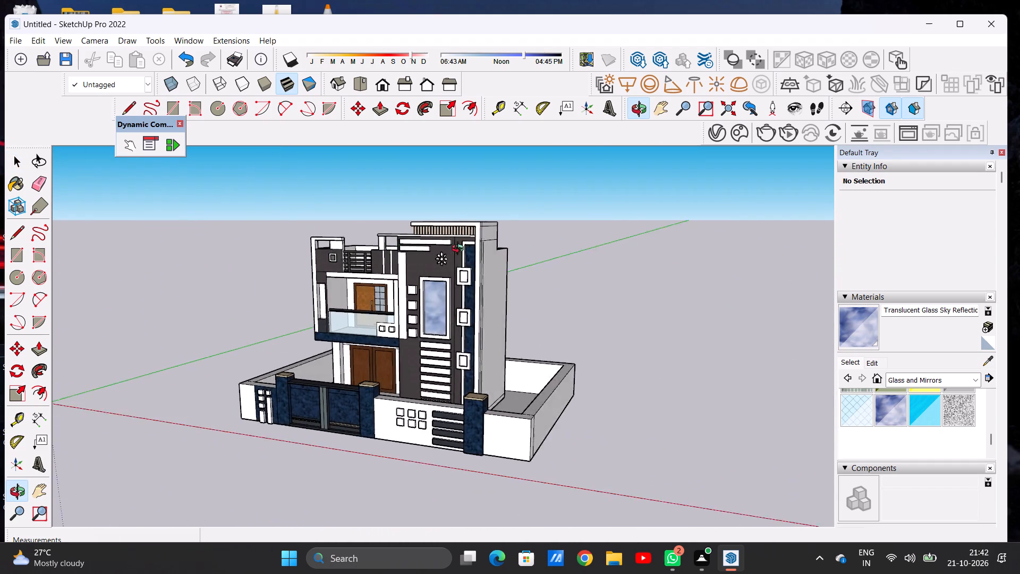
pyautogui.moveTo(460, 250); pyautogui.dragTo(478, 250, button='middle')
pyautogui.scroll(-3, 447, 285)
pyautogui.scroll(7, 379, 306)
pyautogui.moveTo(308, 298); pyautogui.dragTo(612, 274, button='middle')
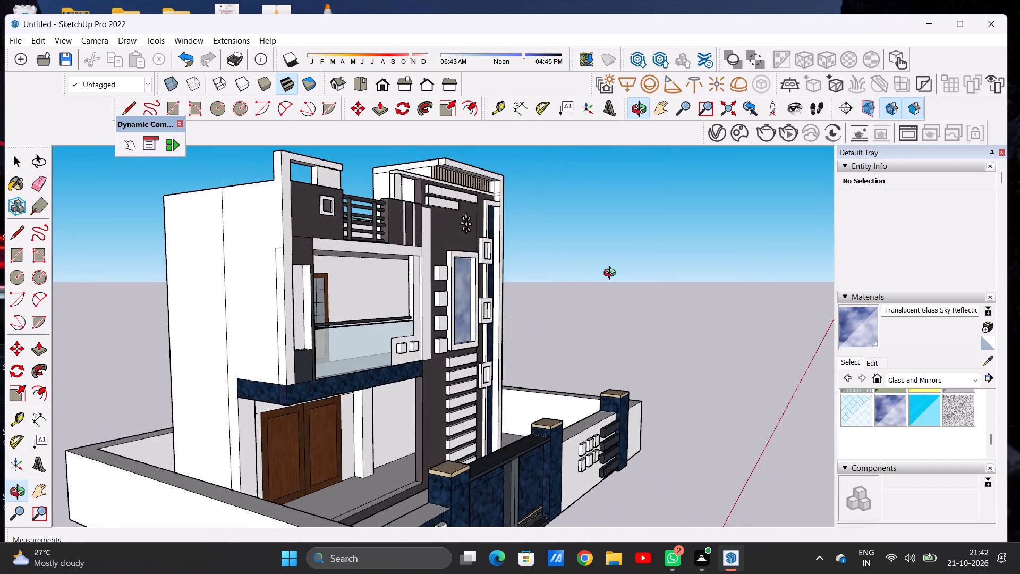
pyautogui.moveTo(612, 274); pyautogui.dragTo(362, 307, button='middle')
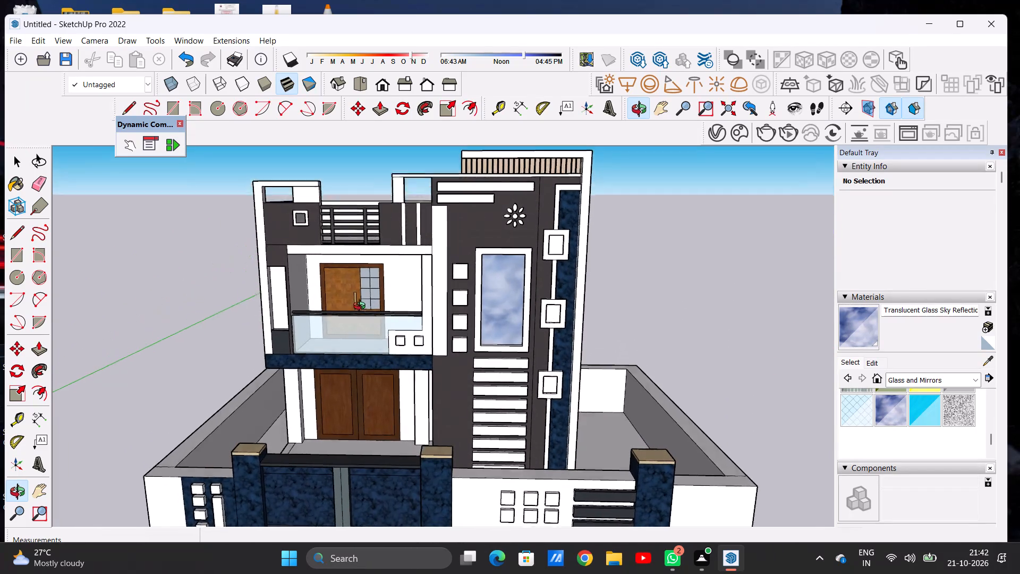
pyautogui.moveTo(362, 307); pyautogui.dragTo(362, 307, button='middle')
pyautogui.scroll(-6, 361, 307)
pyautogui.scroll(7, 386, 352)
pyautogui.scroll(-7, 386, 352)
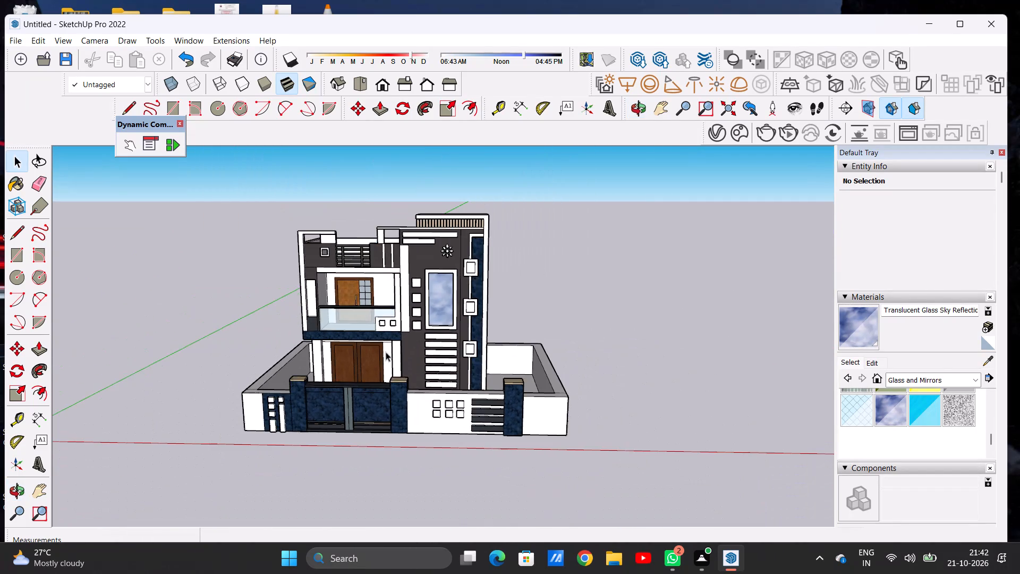
pyautogui.scroll(5, 386, 352)
pyautogui.scroll(-4, 396, 345)
pyautogui.scroll(2, 445, 283)
pyautogui.moveTo(499, 280); pyautogui.dragTo(487, 325, button='middle')
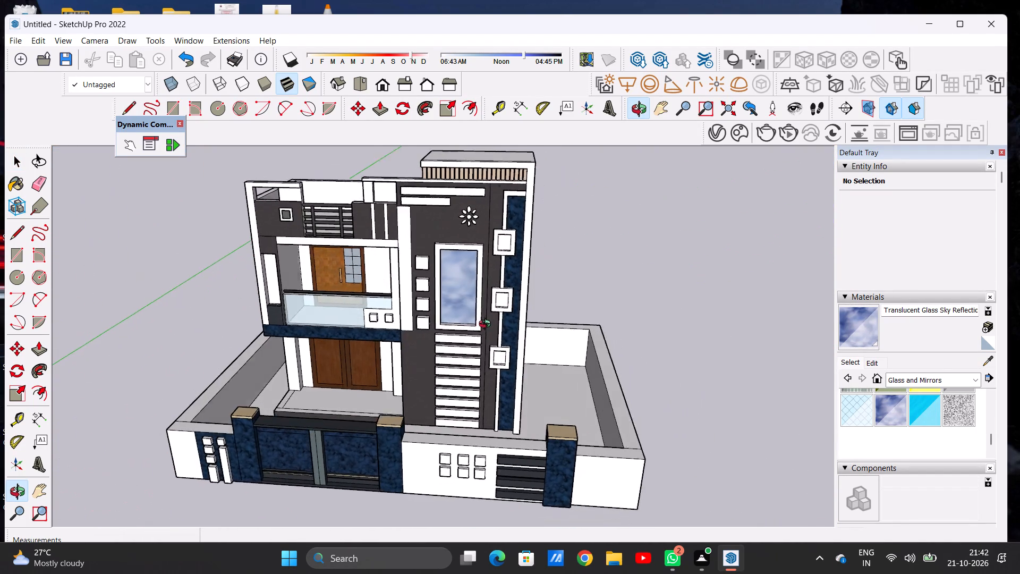
pyautogui.moveTo(487, 325); pyautogui.dragTo(497, 320, button='middle')
pyautogui.scroll(7, 394, 390)
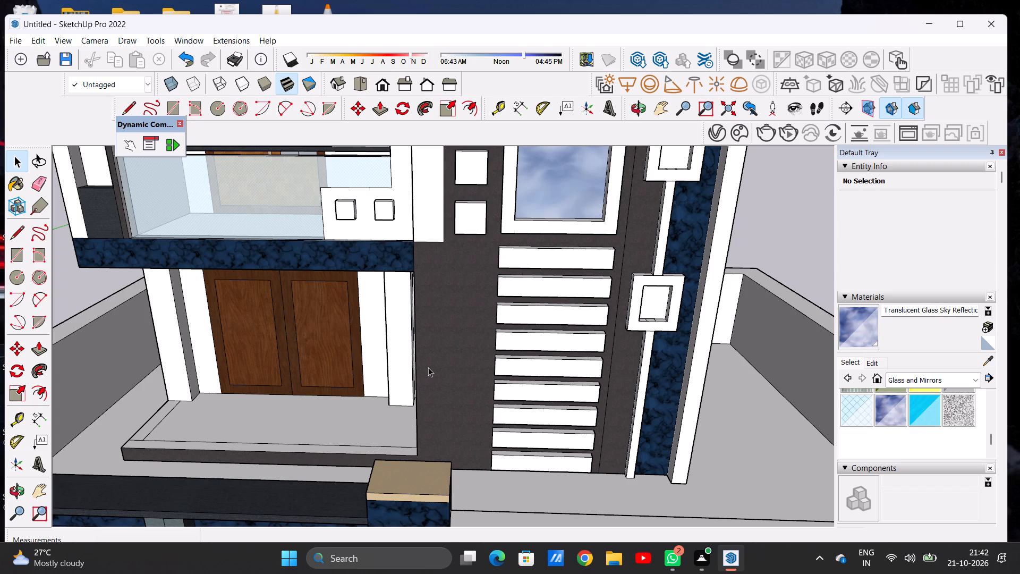
# Open 3D Warehouse and consult SketchUp's End of Support Policy page in Microsoft Edge.
pyautogui.doubleClick(641, 58)
pyautogui.click(641, 58)
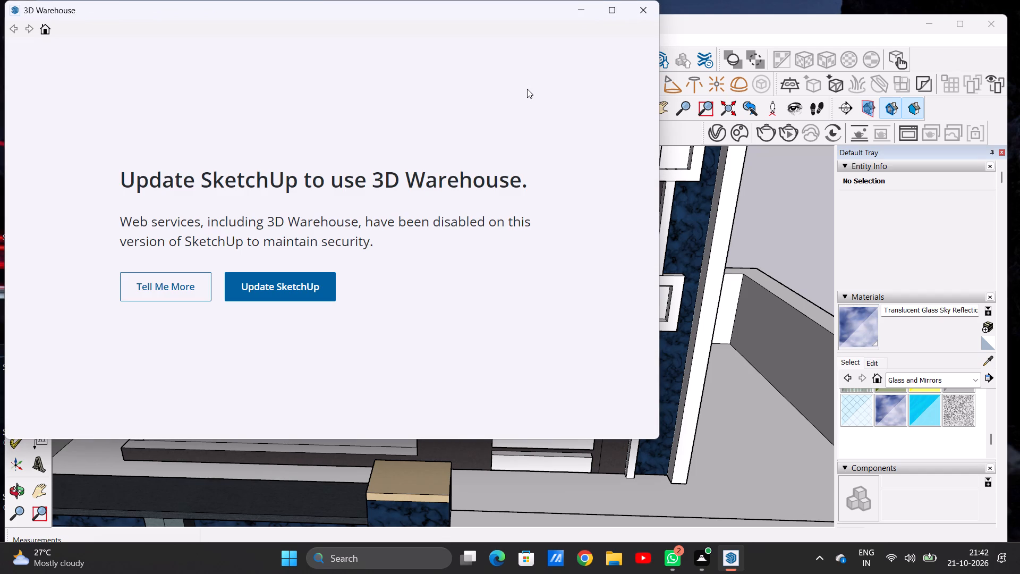
pyautogui.click(175, 285)
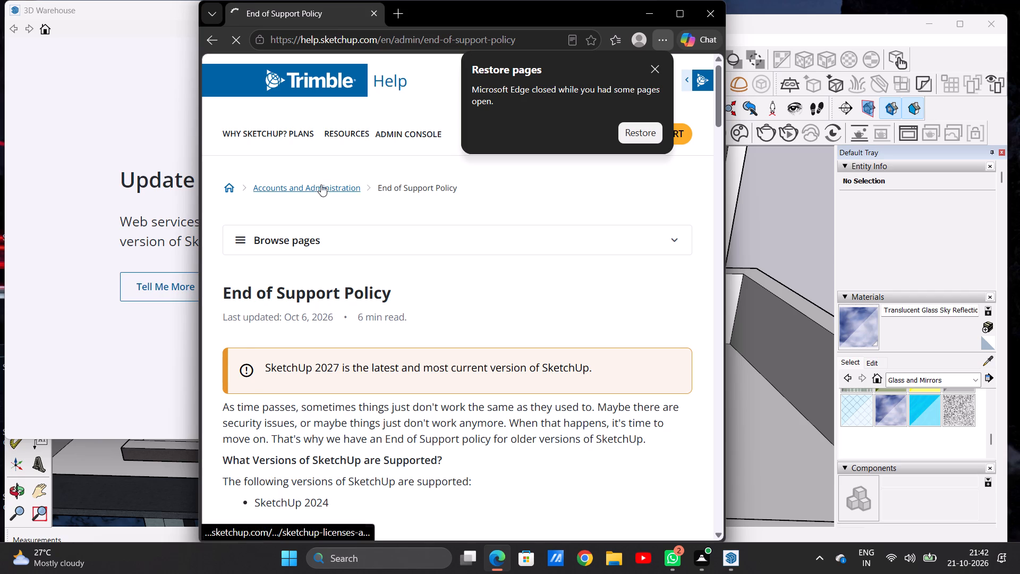
pyautogui.click(211, 43)
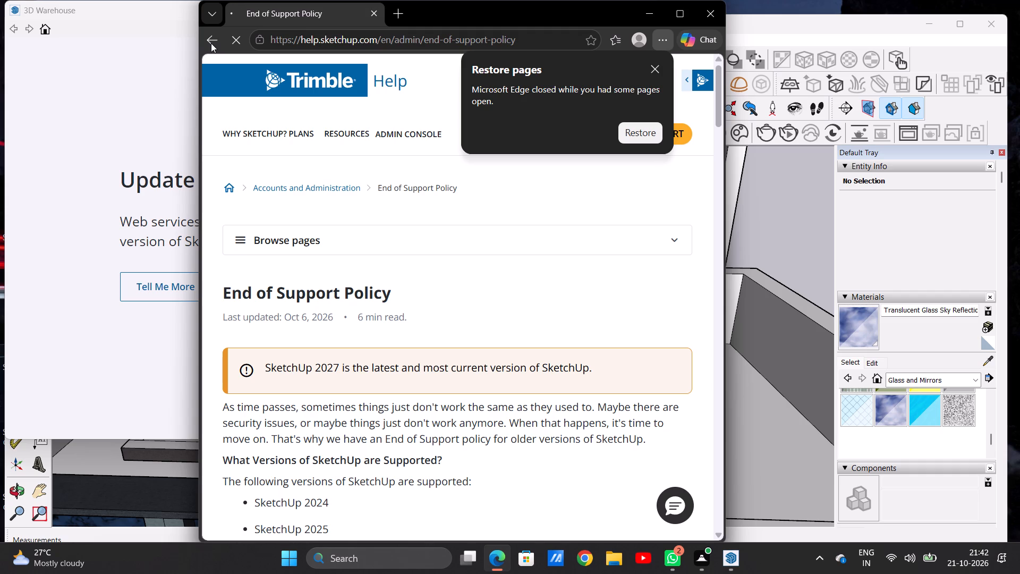
# Leave the support policy page, search the web for "3d warehouse sketchup" and open the 3D Warehouse website in a maximized browser window.
pyautogui.doubleClick(211, 43)
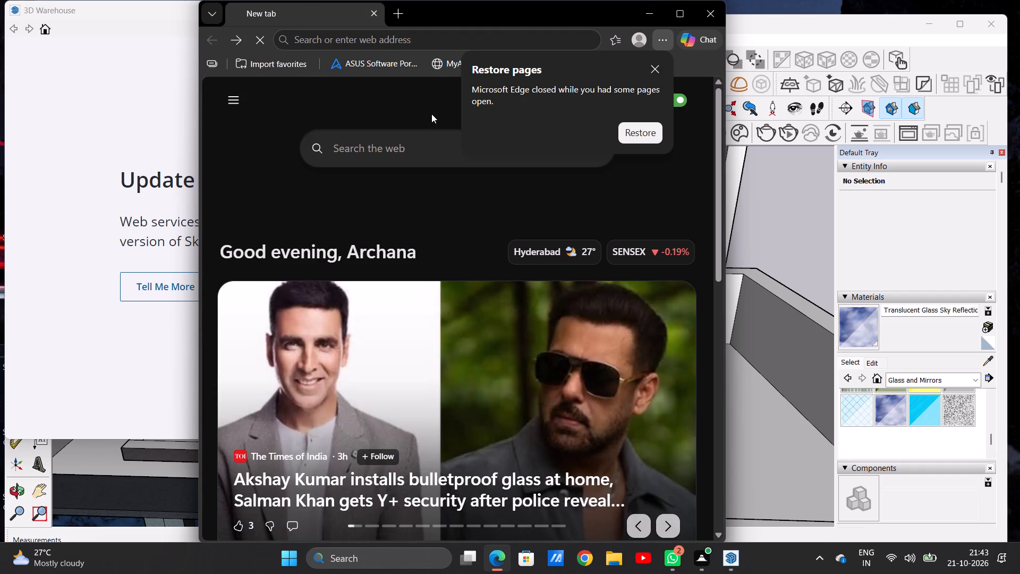
pyautogui.click(394, 144)
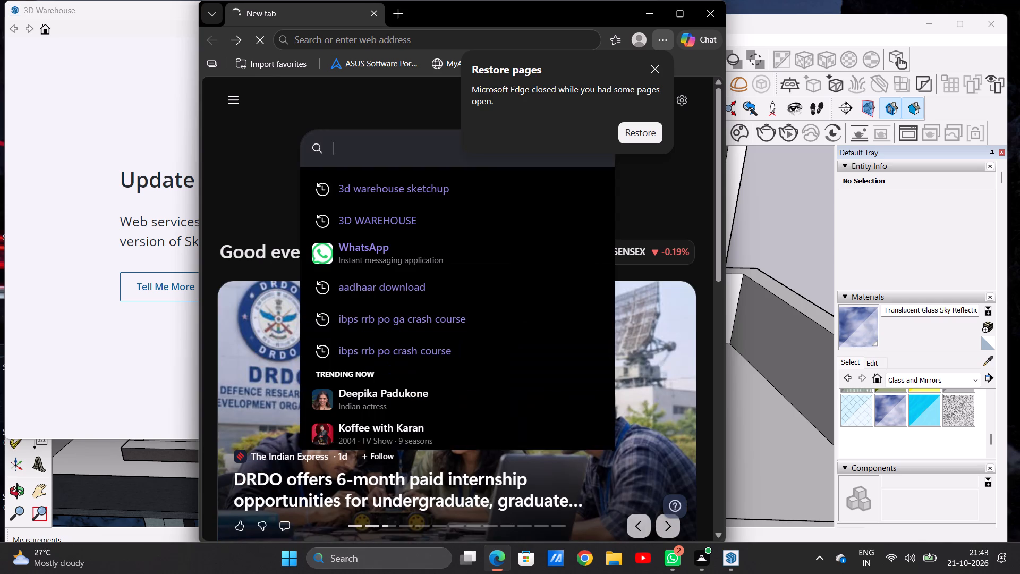
pyautogui.click(391, 181)
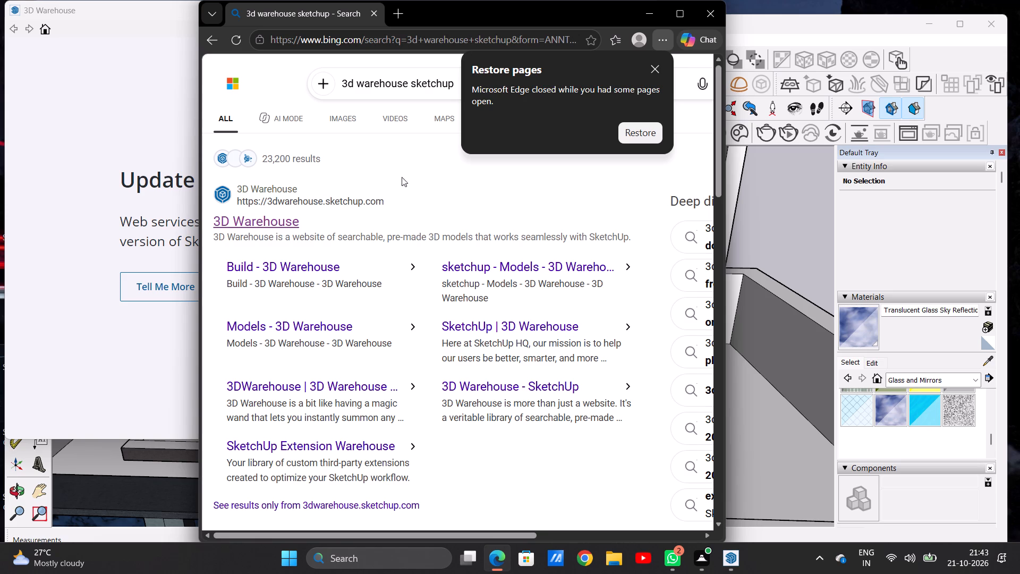
pyautogui.click(682, 16)
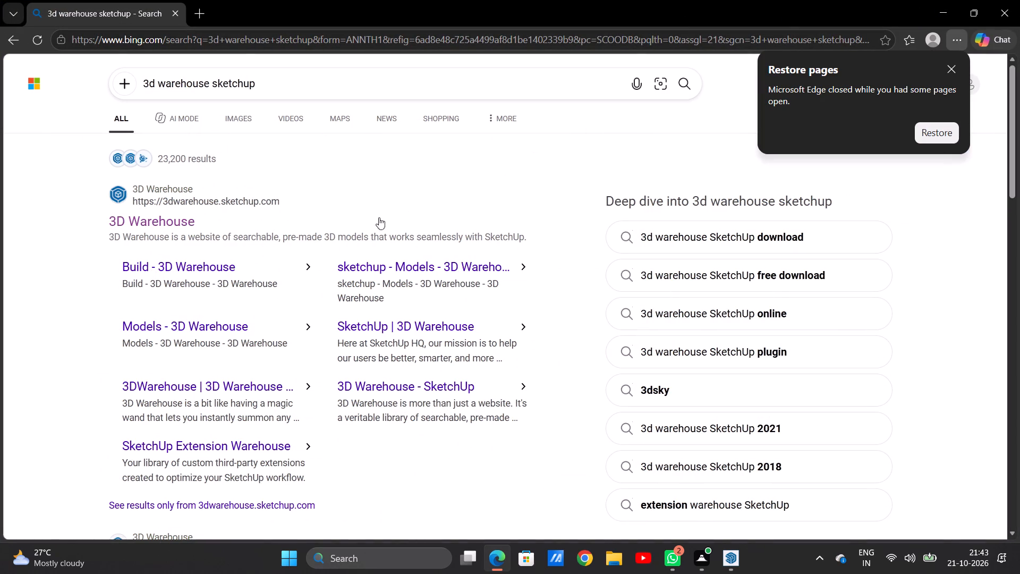
pyautogui.click(167, 226)
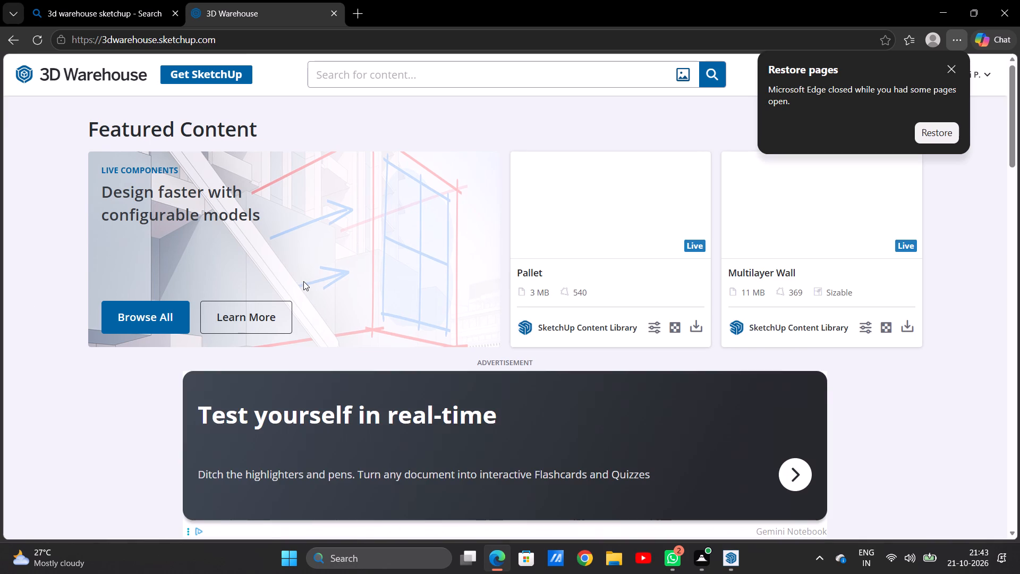
# Start a content search on the 3D Warehouse website.
pyautogui.click(346, 71)
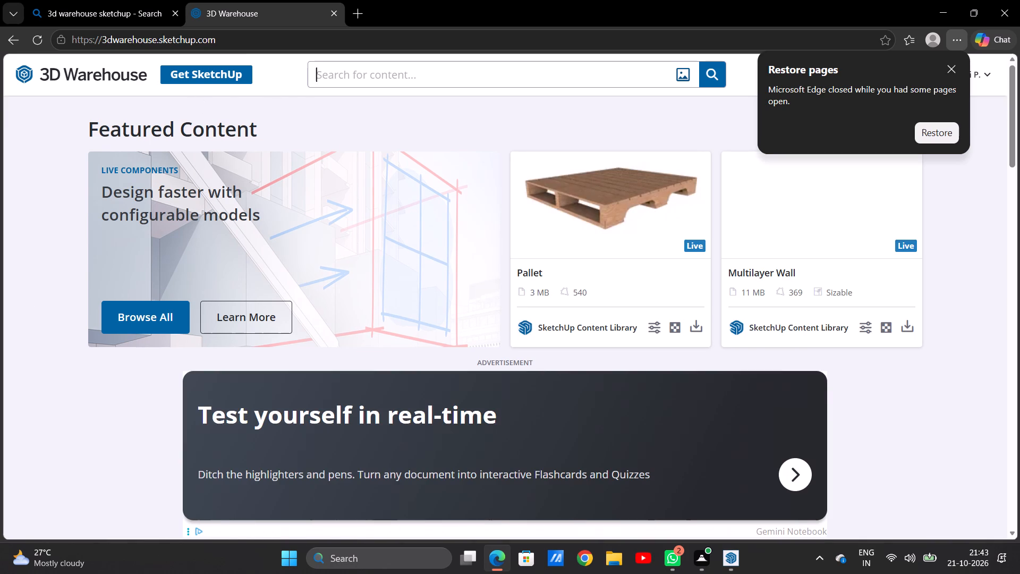
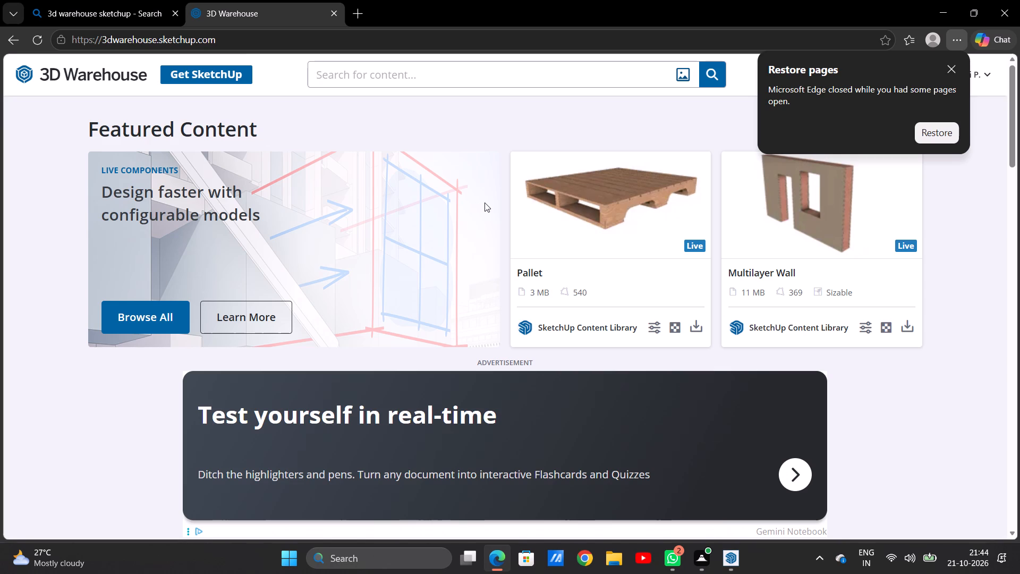
# Activate the content search on the 3D Warehouse home page, ready for a search term.
pyautogui.click(372, 73)
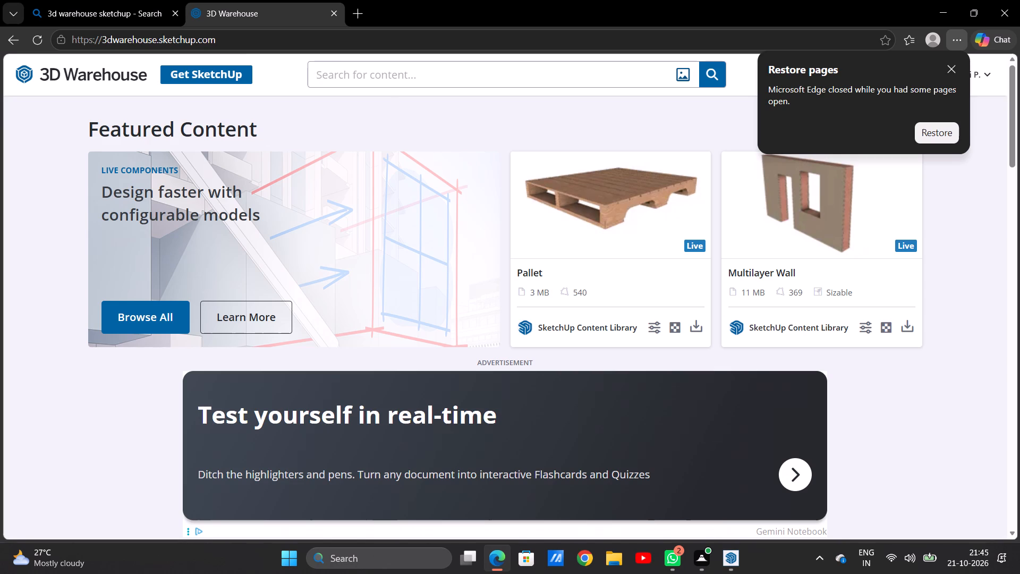
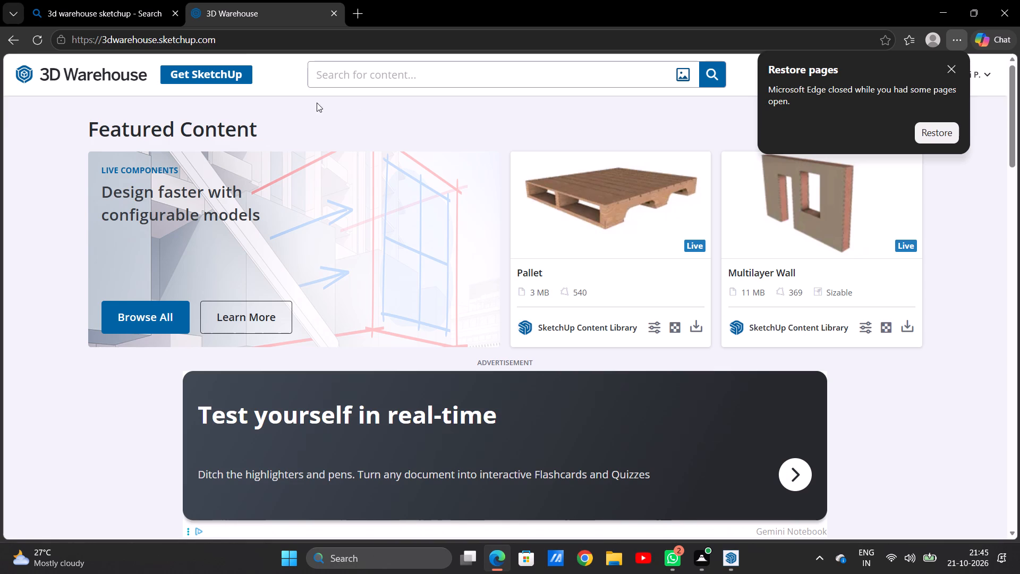
# Search the 3D Warehouse content for "STYLE GATES".
pyautogui.click(351, 70)
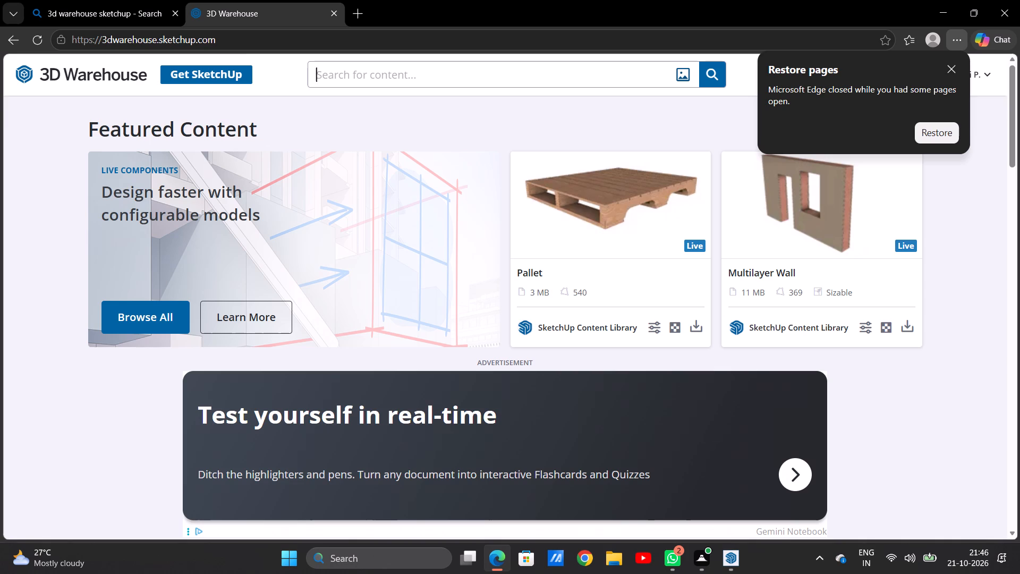
pyautogui.click(347, 79)
pyautogui.click(430, 70)
pyautogui.click(326, 80)
pyautogui.press('r')
pyautogui.press('space')
pyautogui.write('GA')
pyautogui.press('BackSpace')
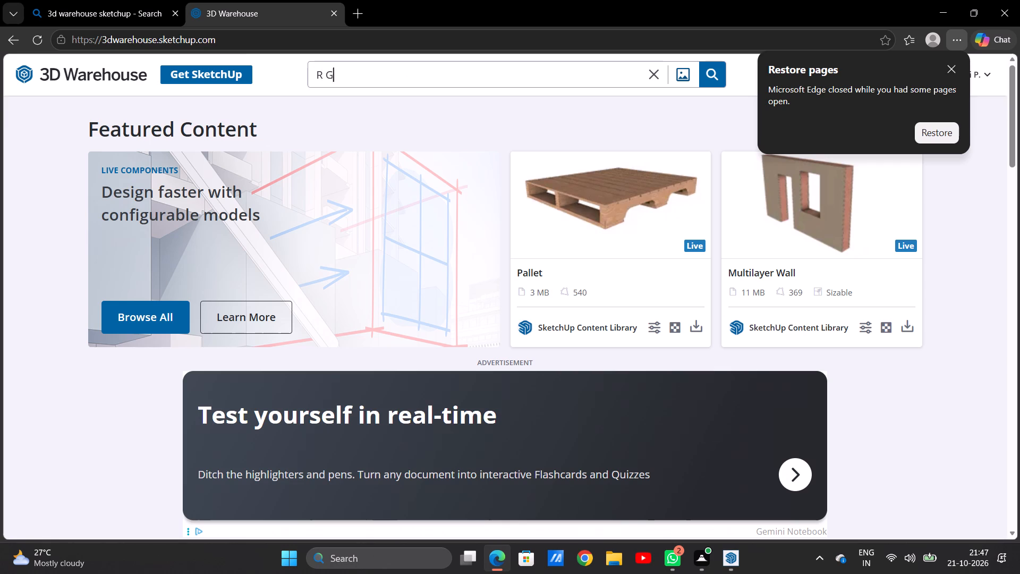
pyautogui.press('BackSpace')
pyautogui.press('BackSpace')
pyautogui.press('BackSpace')
pyautogui.write('STYL')
pyautogui.press('e')
pyautogui.press('space')
pyautogui.write('GA')
pyautogui.press('t')
pyautogui.write('ES')
pyautogui.click(713, 76)
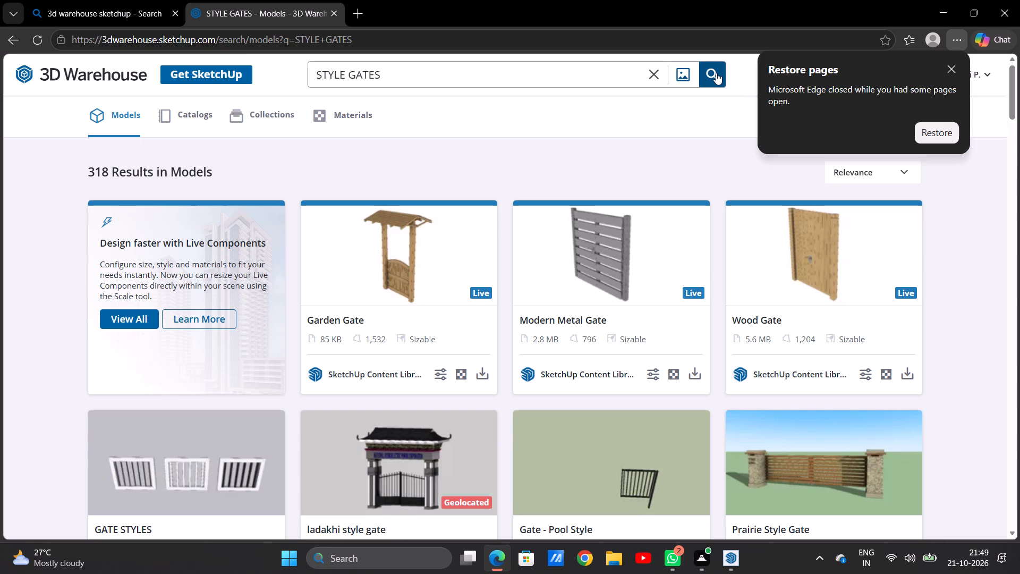
# Browse the gate models in the search results for a design that suits the house's front.
pyautogui.scroll(-5, 590, 334)
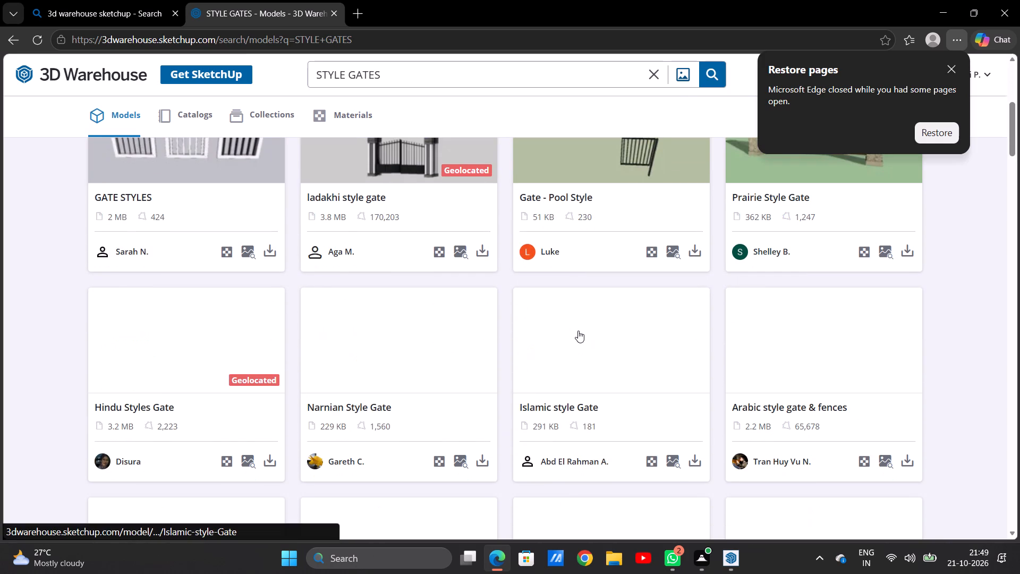
pyautogui.scroll(2, 578, 331)
pyautogui.scroll(-3, 578, 331)
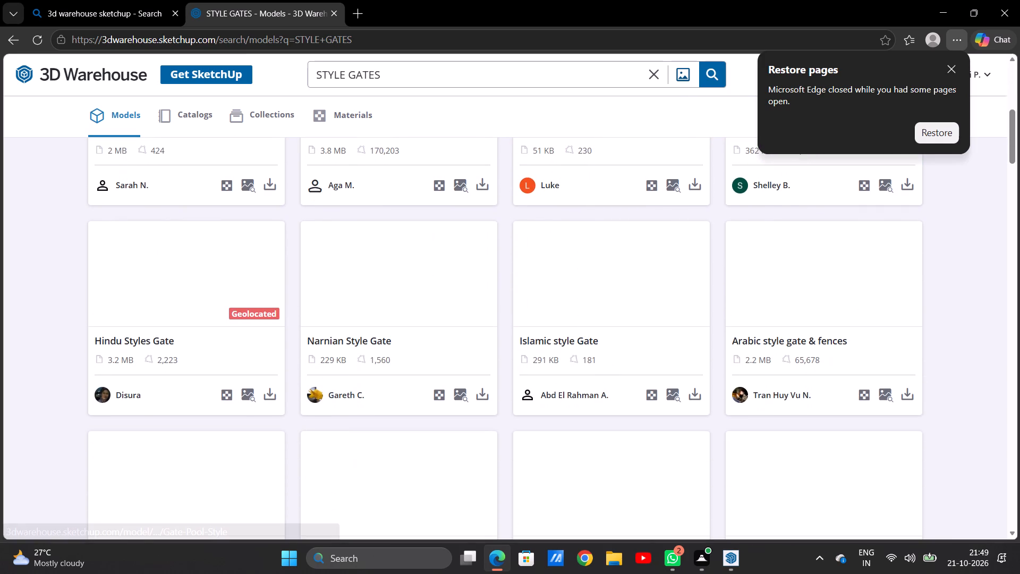
pyautogui.scroll(-3, 593, 358)
pyautogui.scroll(5, 593, 358)
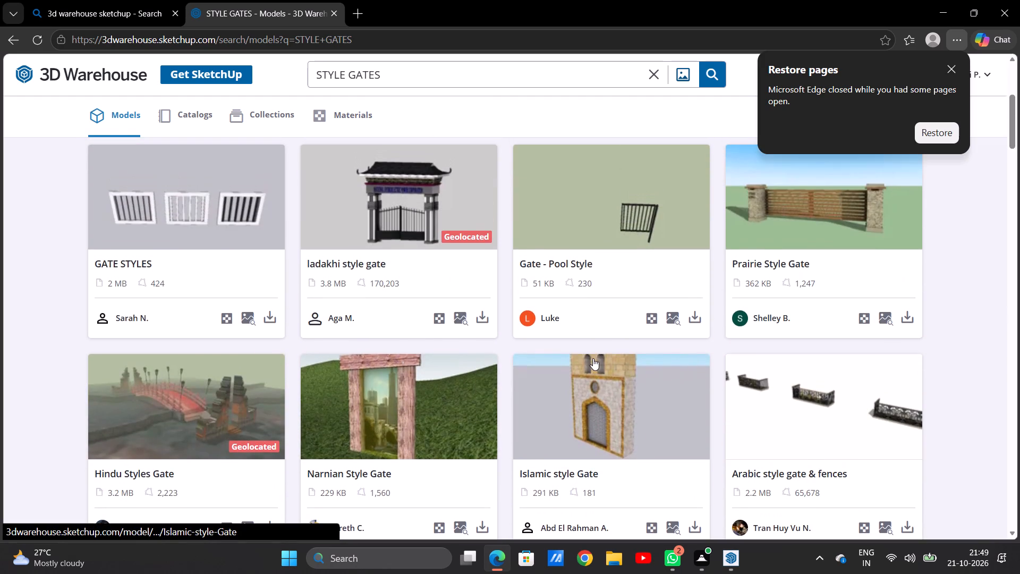
pyautogui.scroll(-10, 593, 358)
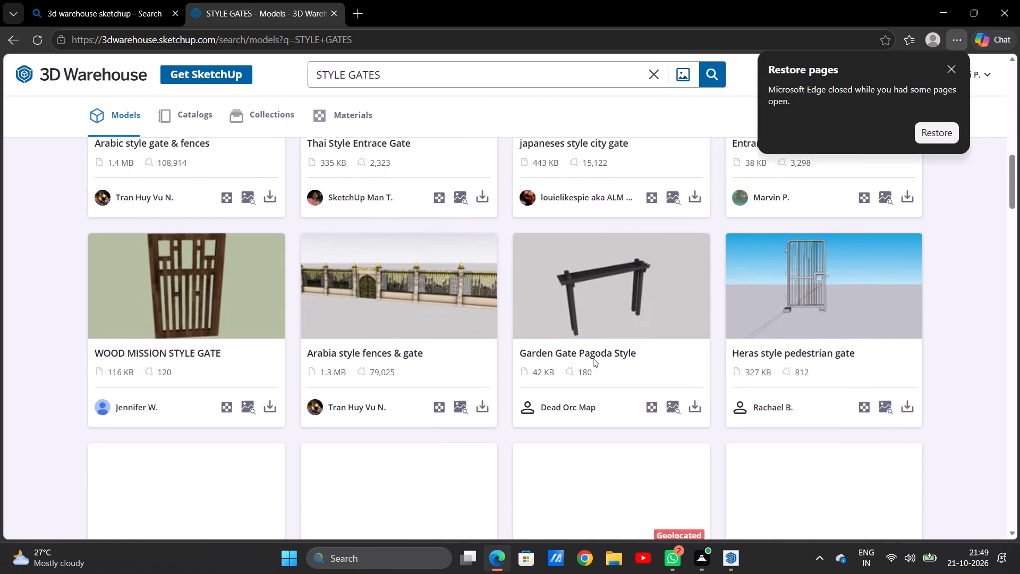
pyautogui.scroll(-4, 593, 358)
pyautogui.scroll(3, 593, 358)
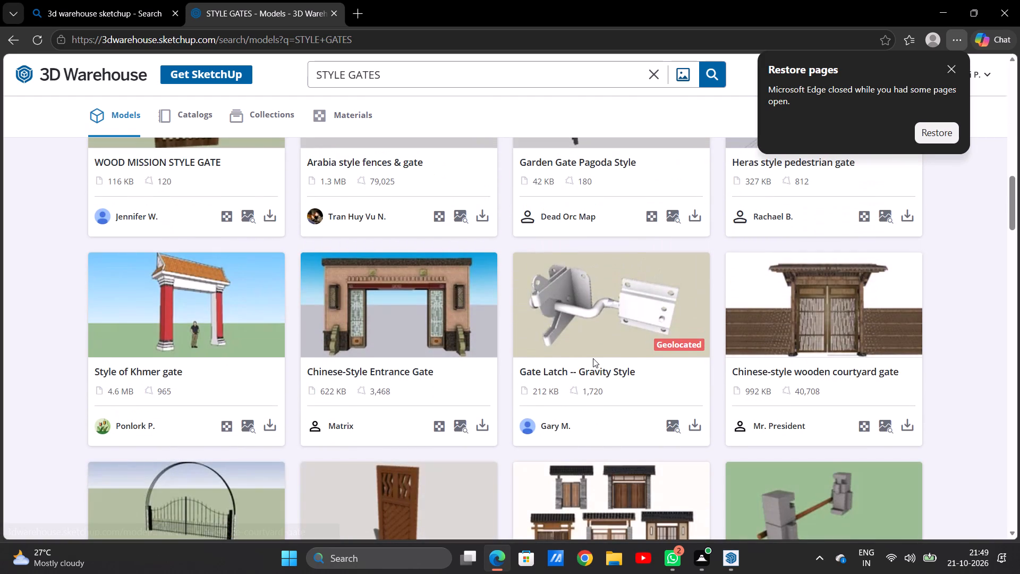
pyautogui.scroll(-7, 593, 358)
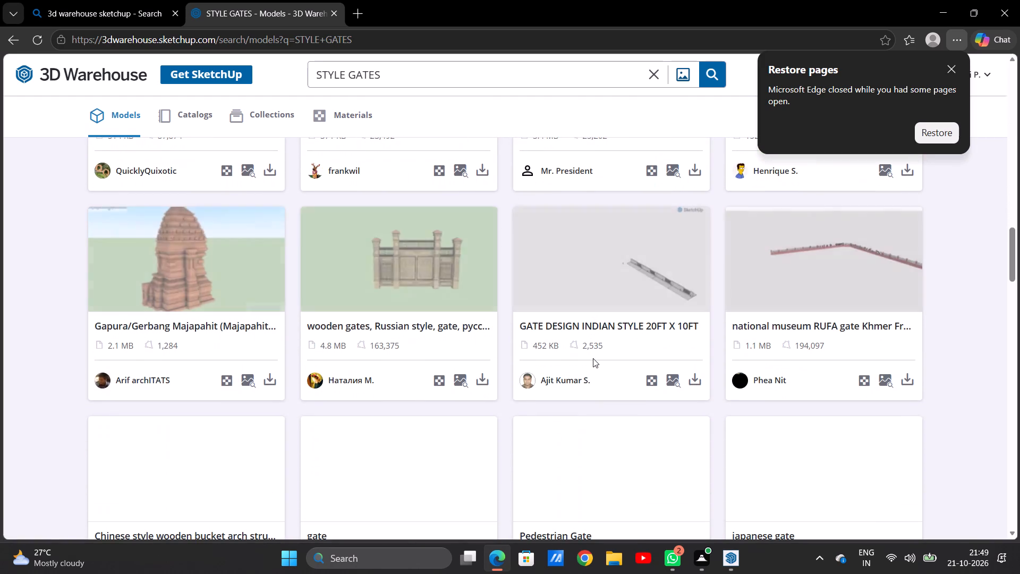
pyautogui.scroll(-3, 593, 358)
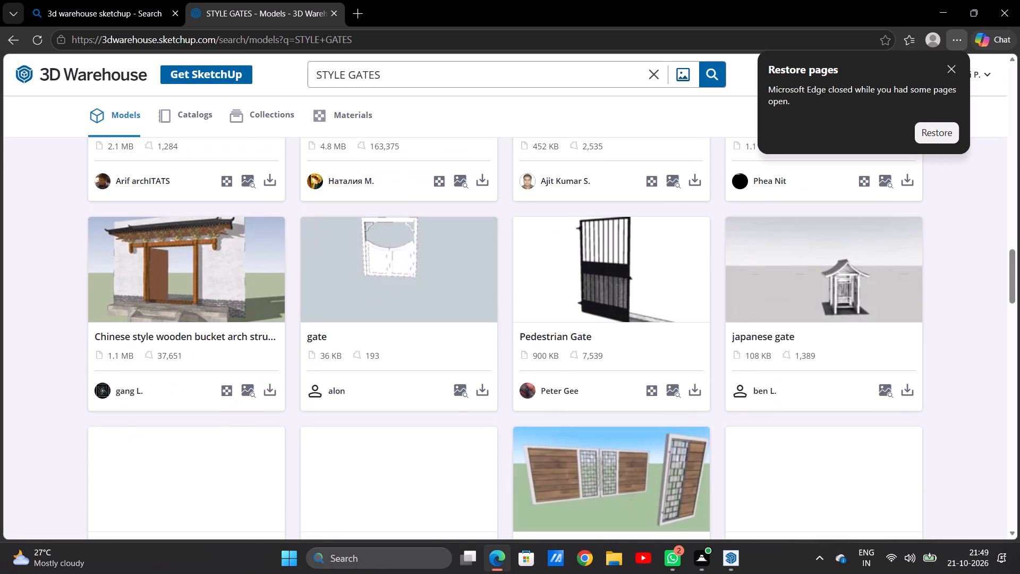
pyautogui.scroll(-2, 593, 358)
pyautogui.scroll(1, 593, 358)
pyautogui.scroll(-2, 593, 358)
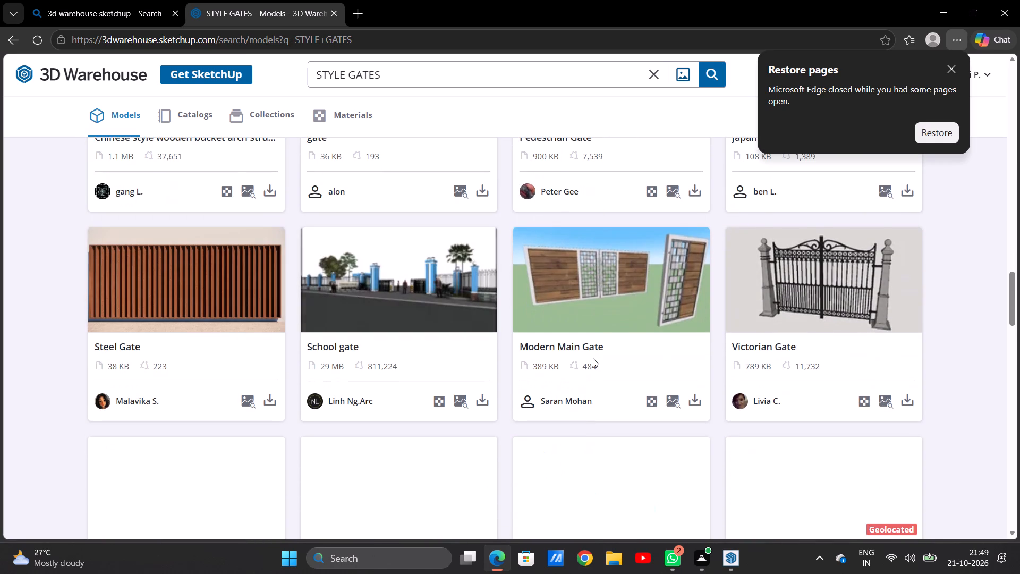
pyautogui.scroll(-3, 593, 358)
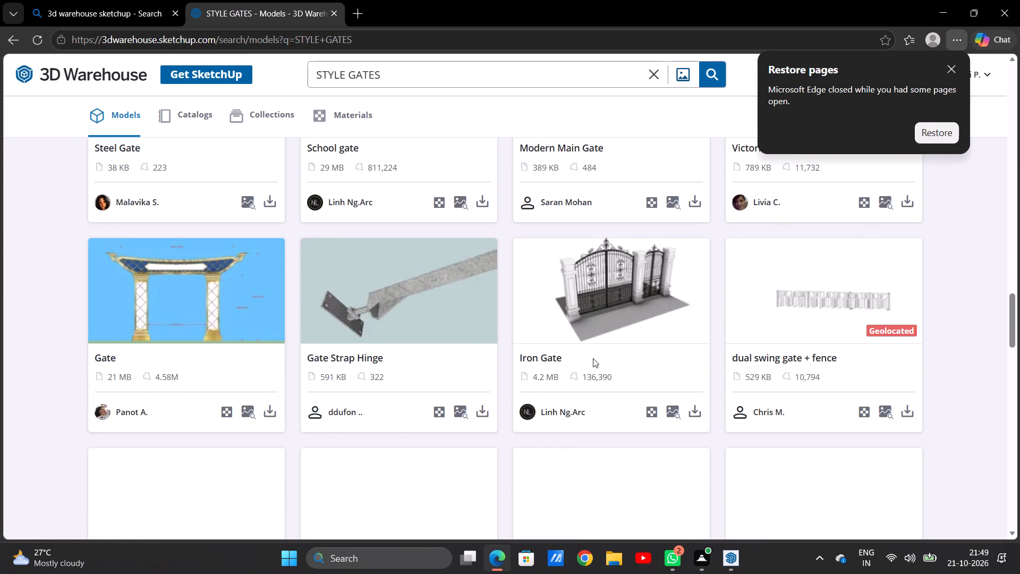
pyautogui.scroll(-4, 593, 358)
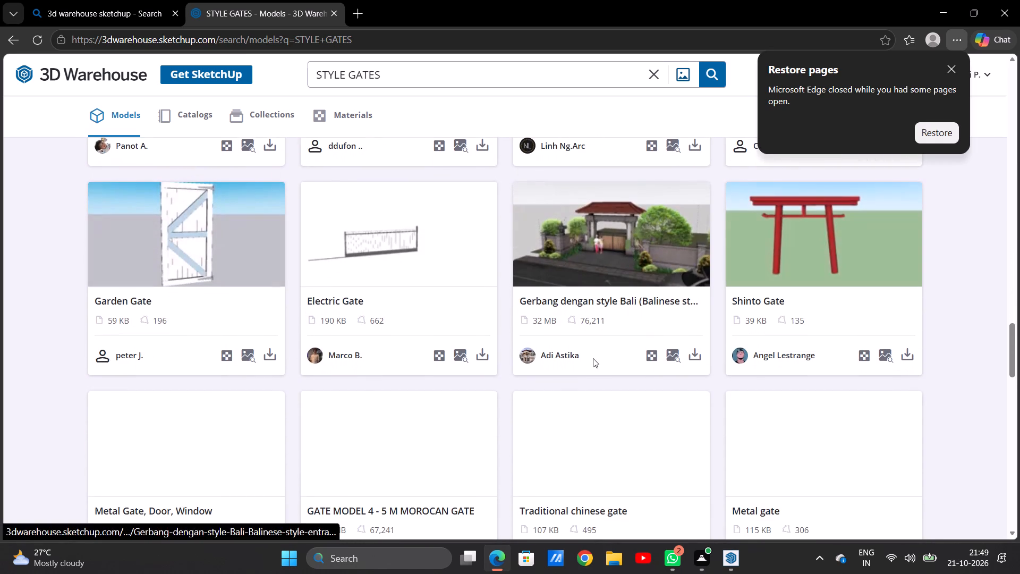
pyautogui.scroll(-6, 593, 358)
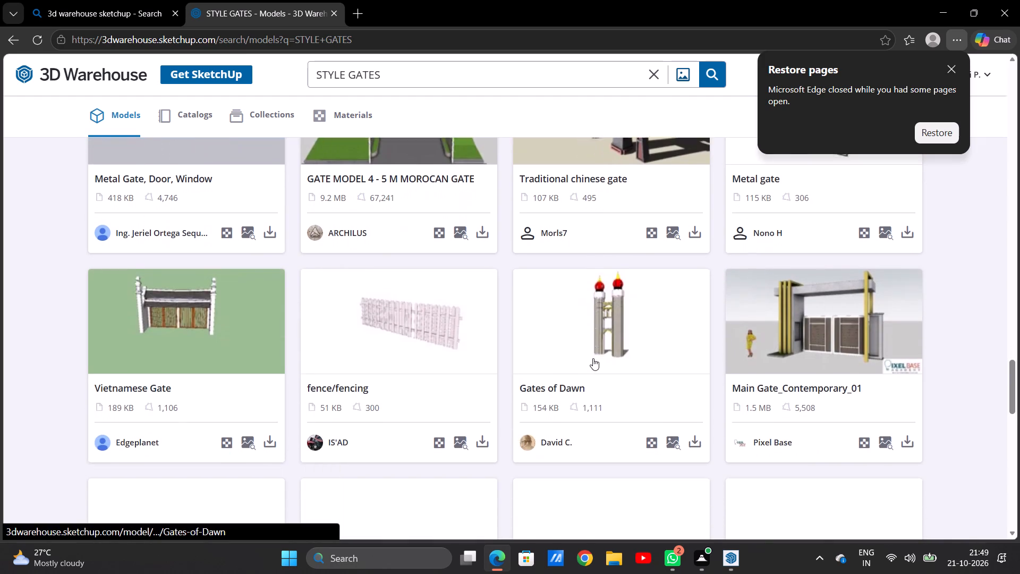
pyautogui.scroll(-2, 593, 358)
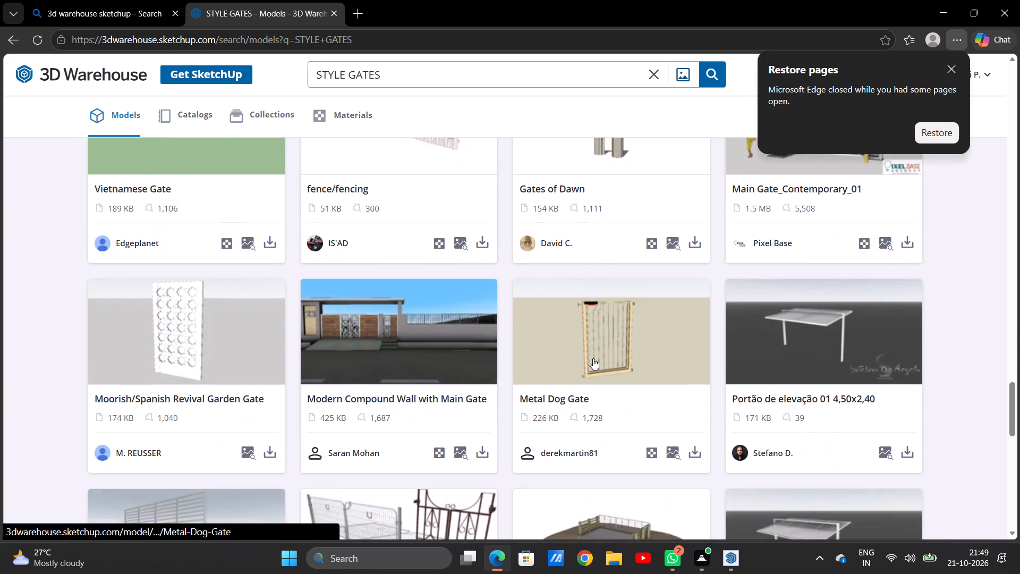
pyautogui.scroll(-5, 593, 358)
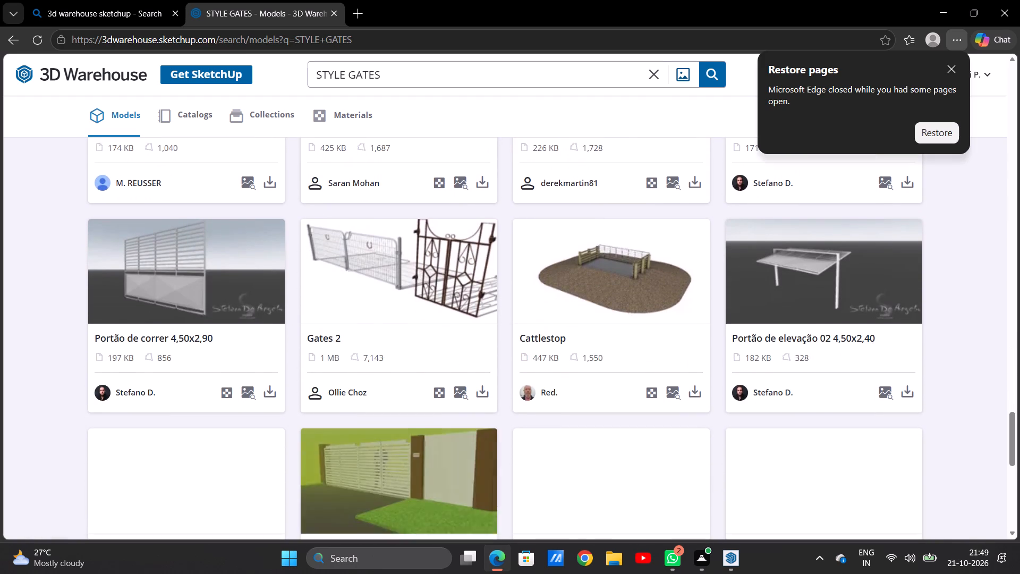
pyautogui.scroll(-4, 593, 357)
pyautogui.scroll(1, 593, 357)
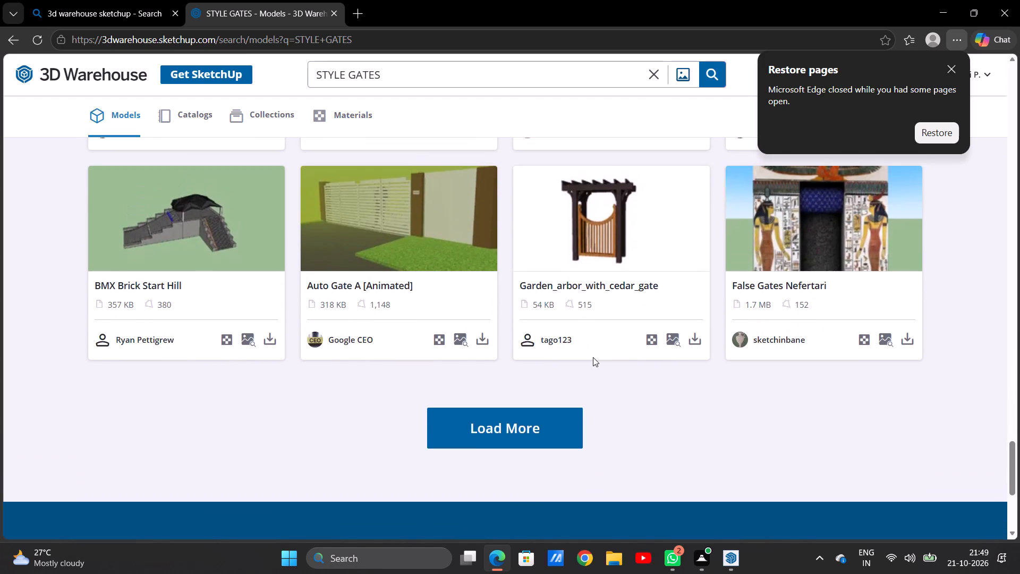
pyautogui.scroll(1, 593, 357)
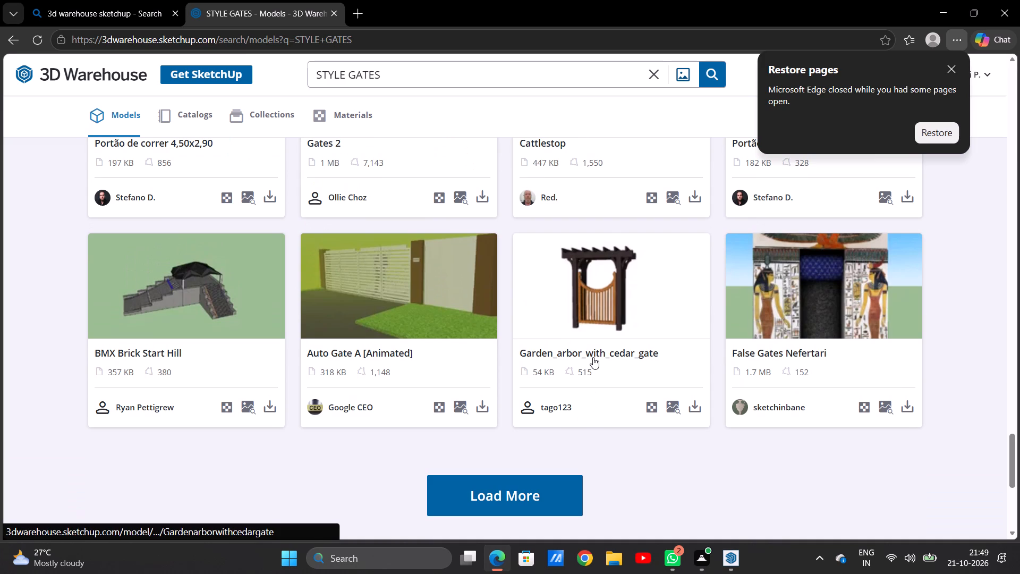
# Load more "STYLE GATES" results and browse the additional models for a gate that suits the house's front.
pyautogui.click(523, 491)
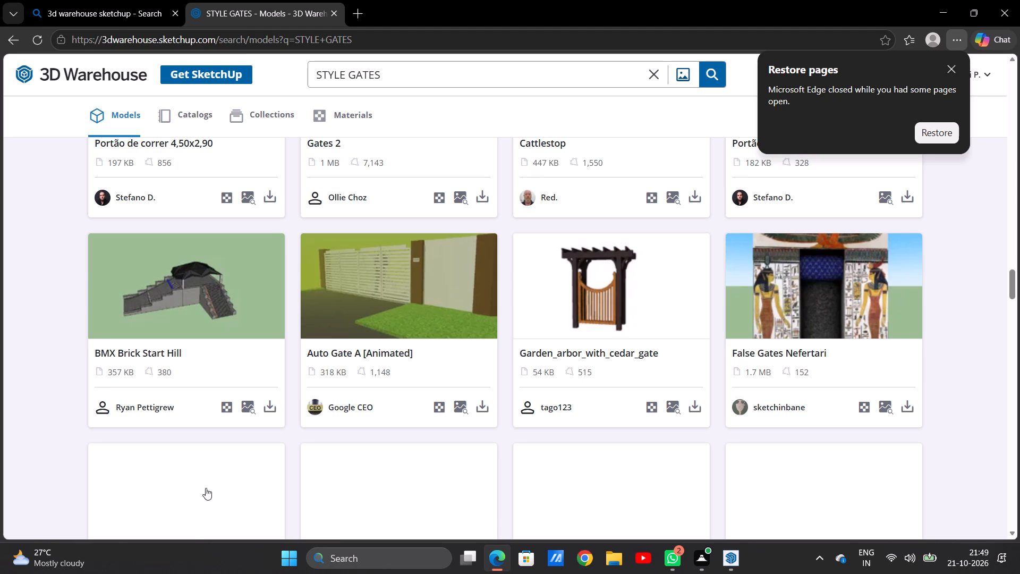
pyautogui.scroll(-2, 326, 455)
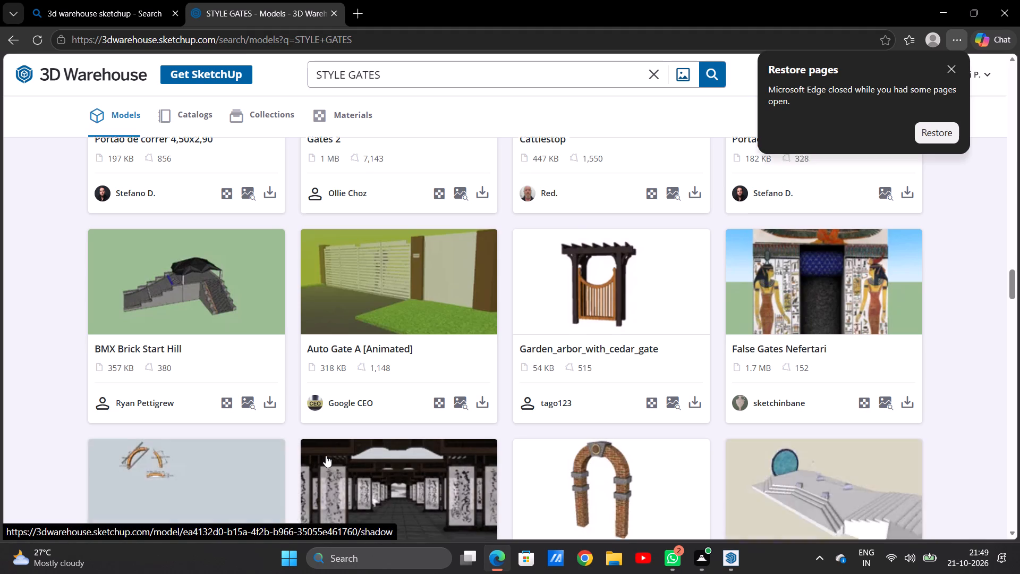
pyautogui.scroll(-4, 326, 455)
pyautogui.scroll(2, 326, 455)
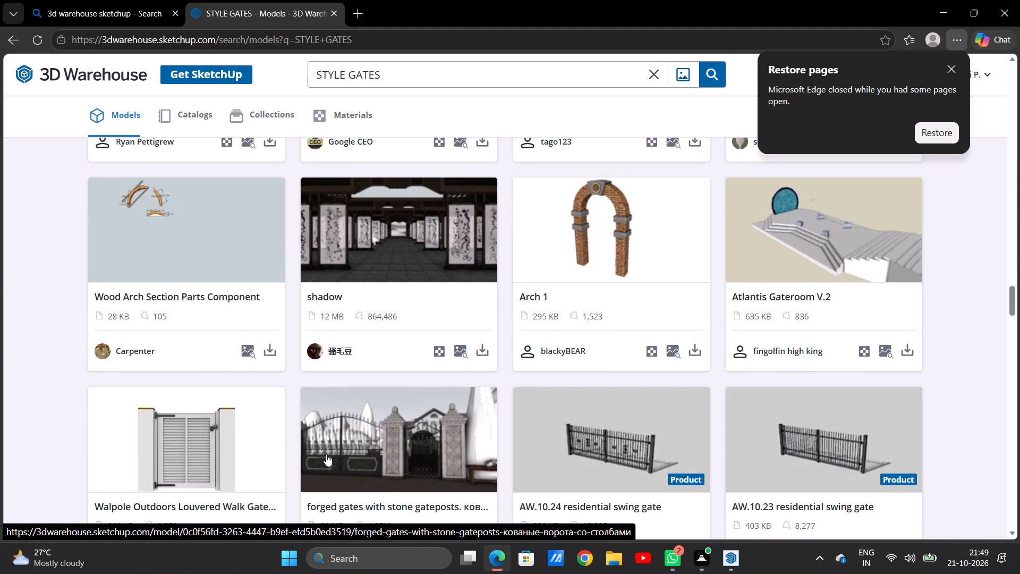
pyautogui.scroll(2, 312, 440)
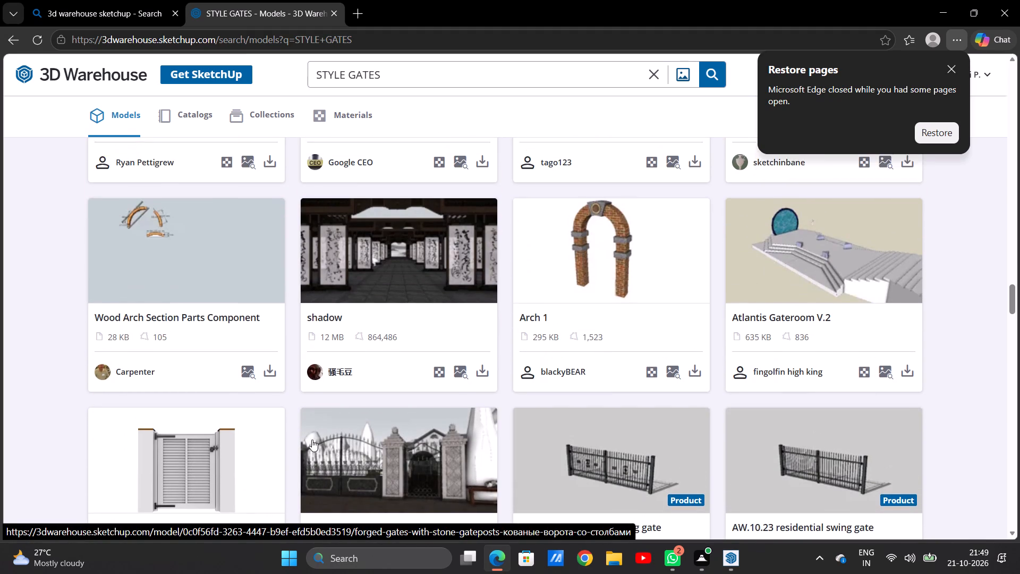
pyautogui.scroll(3, 312, 440)
pyautogui.scroll(-4, 312, 440)
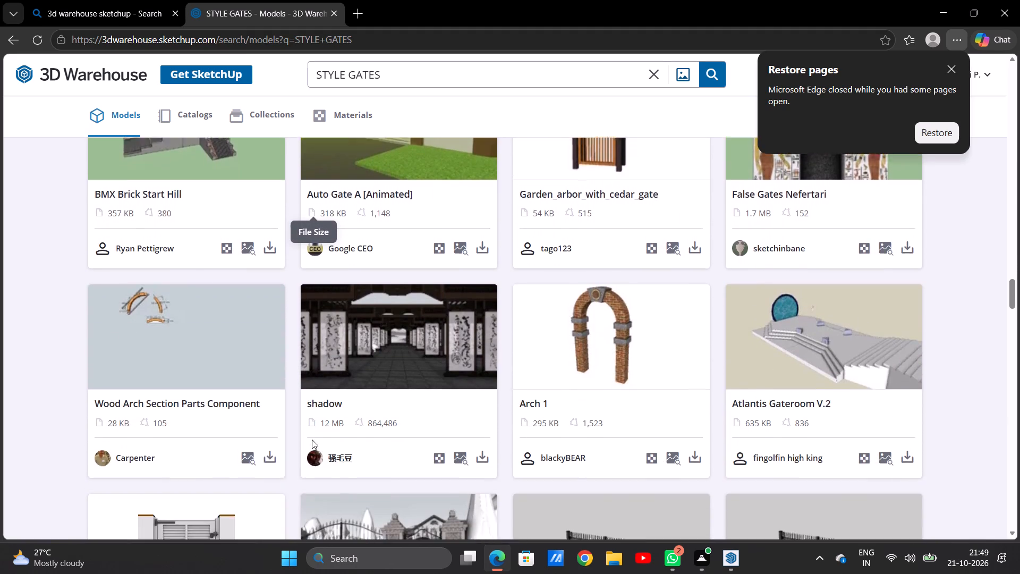
pyautogui.scroll(-5, 312, 440)
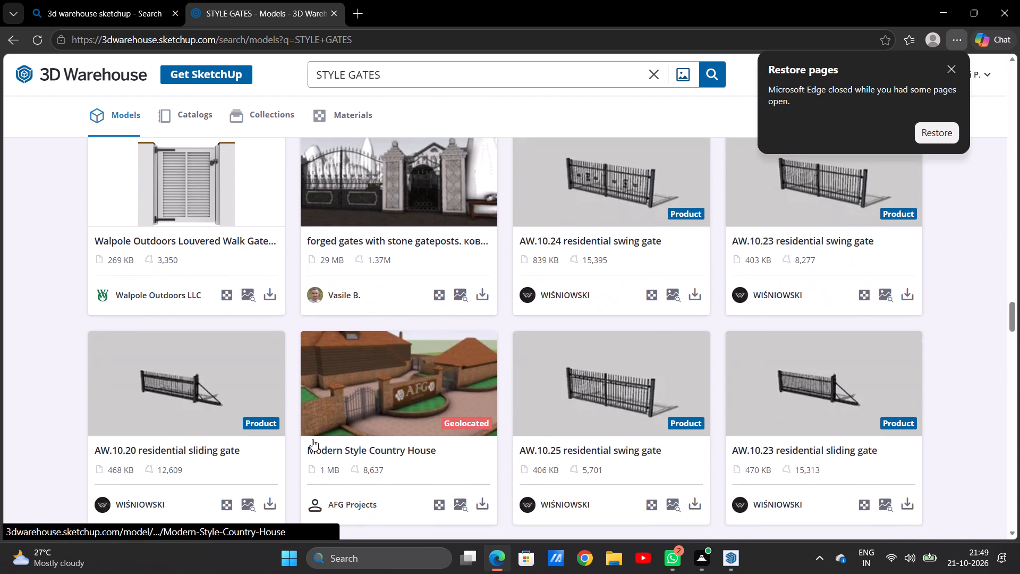
pyautogui.scroll(-3, 320, 428)
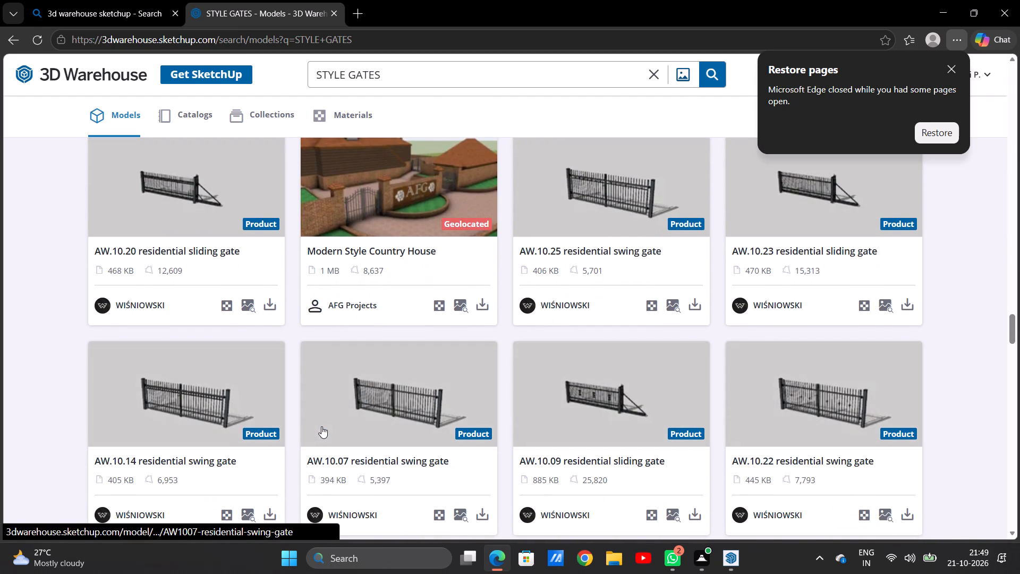
pyautogui.scroll(-5, 356, 396)
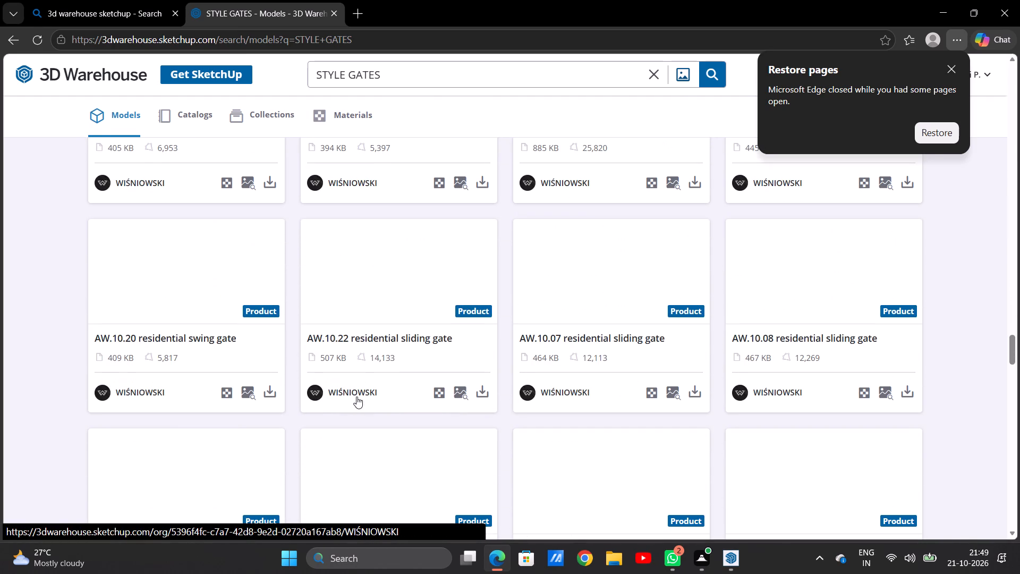
pyautogui.scroll(-7, 379, 351)
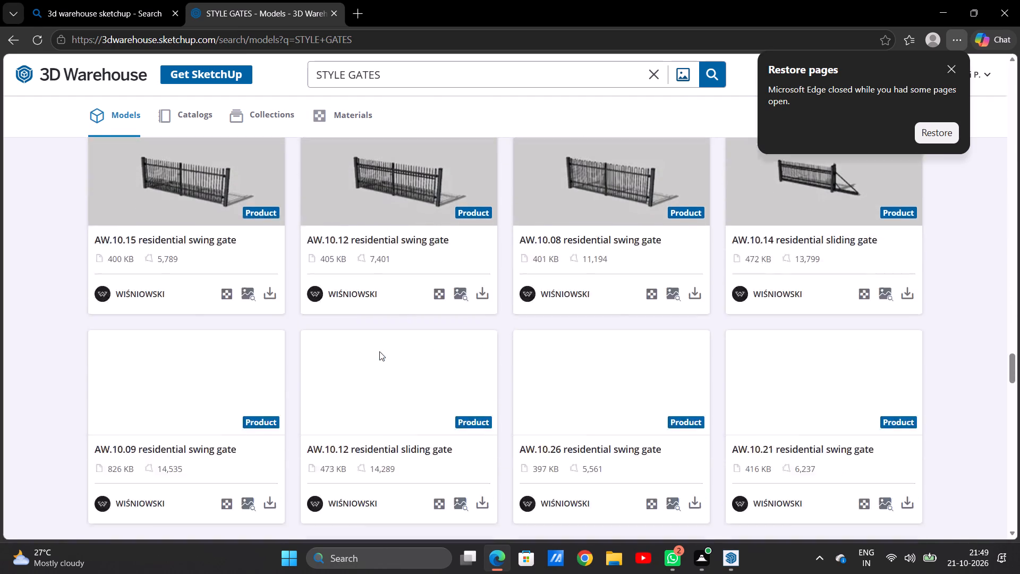
pyautogui.scroll(1, 379, 351)
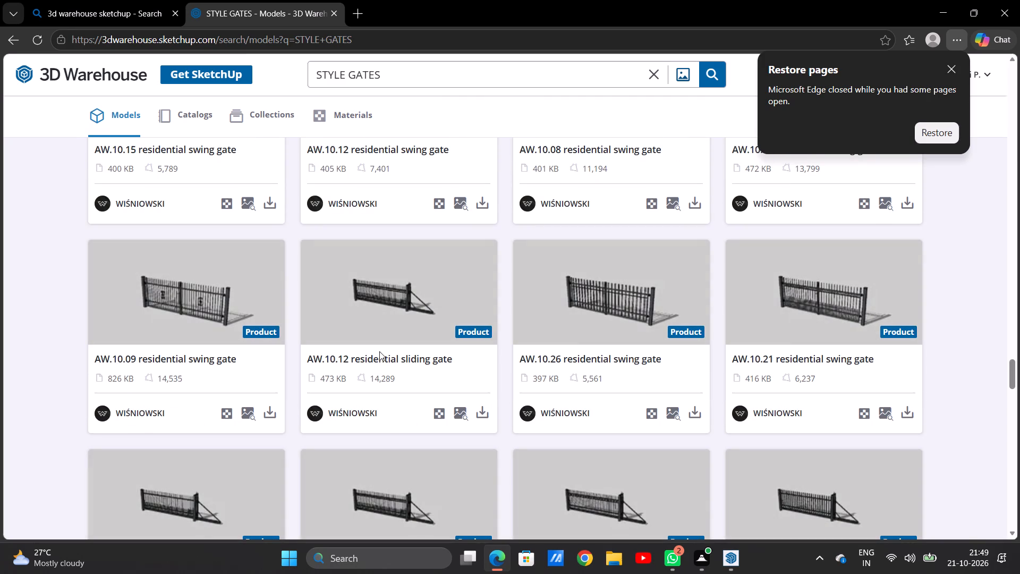
pyautogui.scroll(-6, 382, 348)
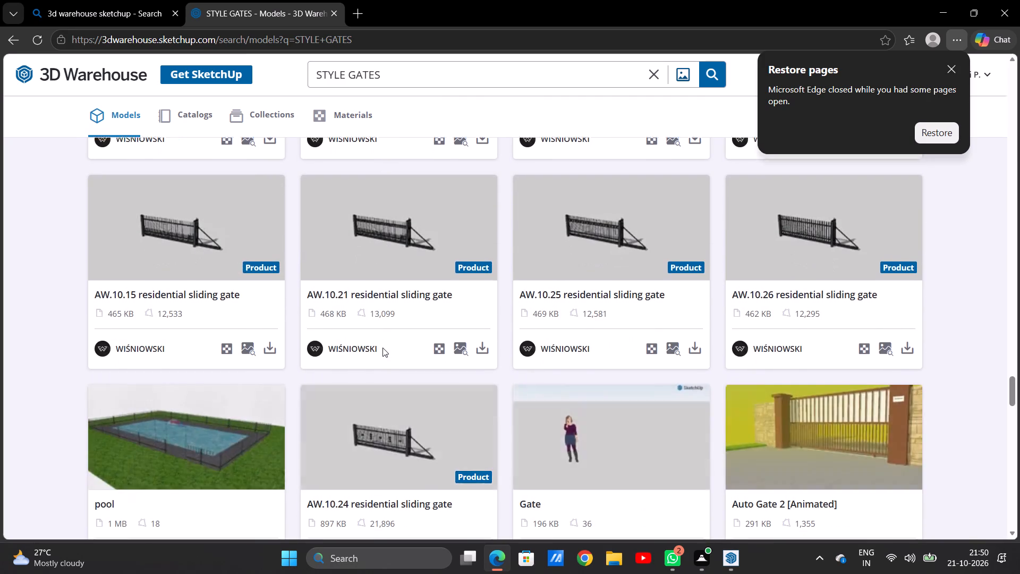
pyautogui.scroll(-4, 382, 348)
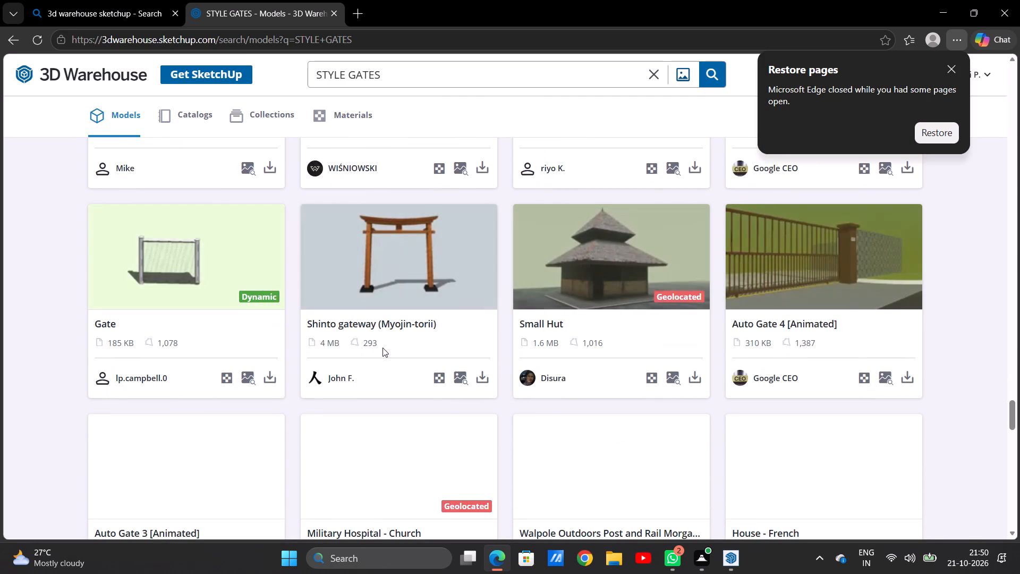
pyautogui.scroll(-7, 382, 348)
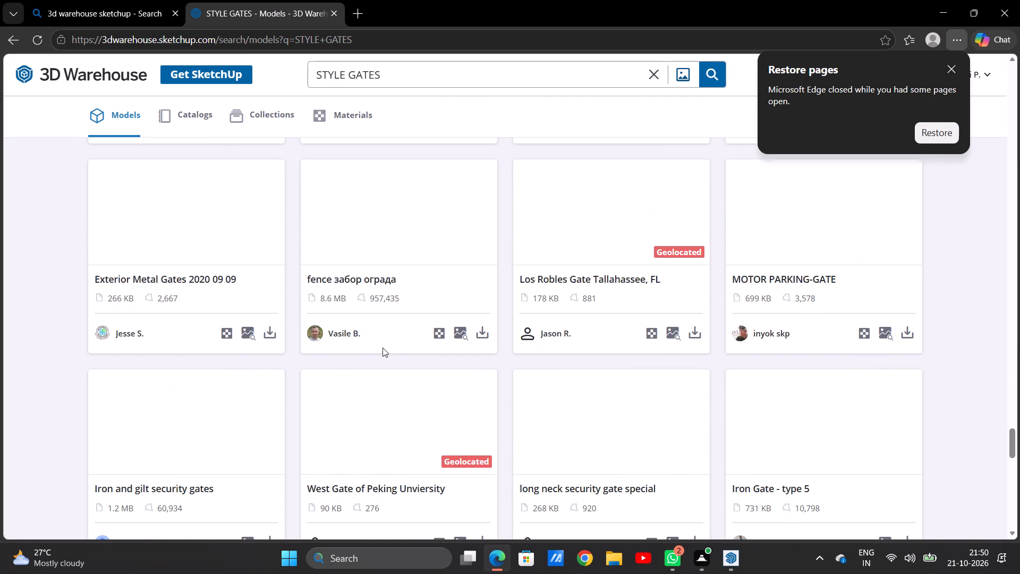
pyautogui.scroll(1, 382, 348)
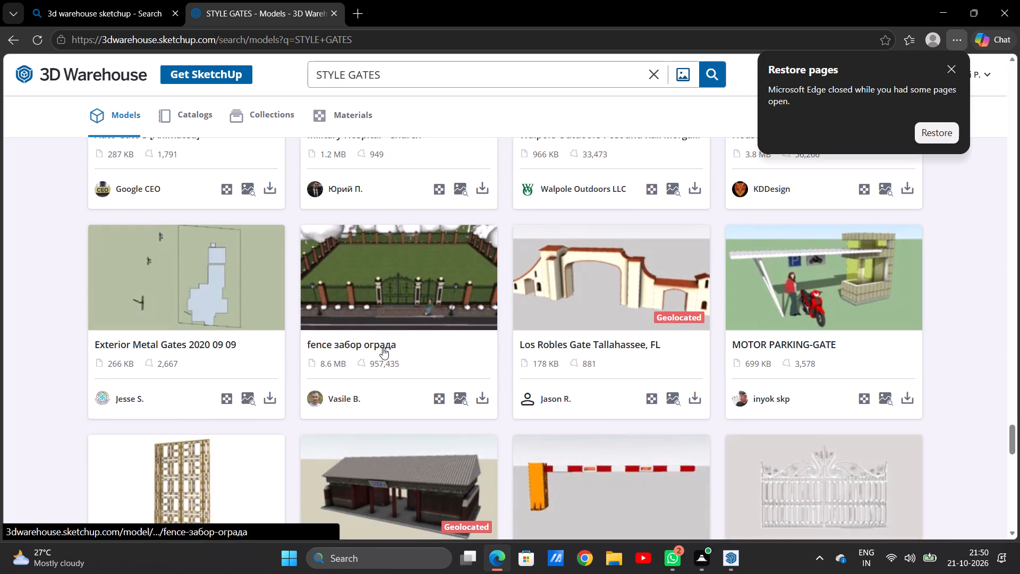
pyautogui.scroll(-6, 382, 348)
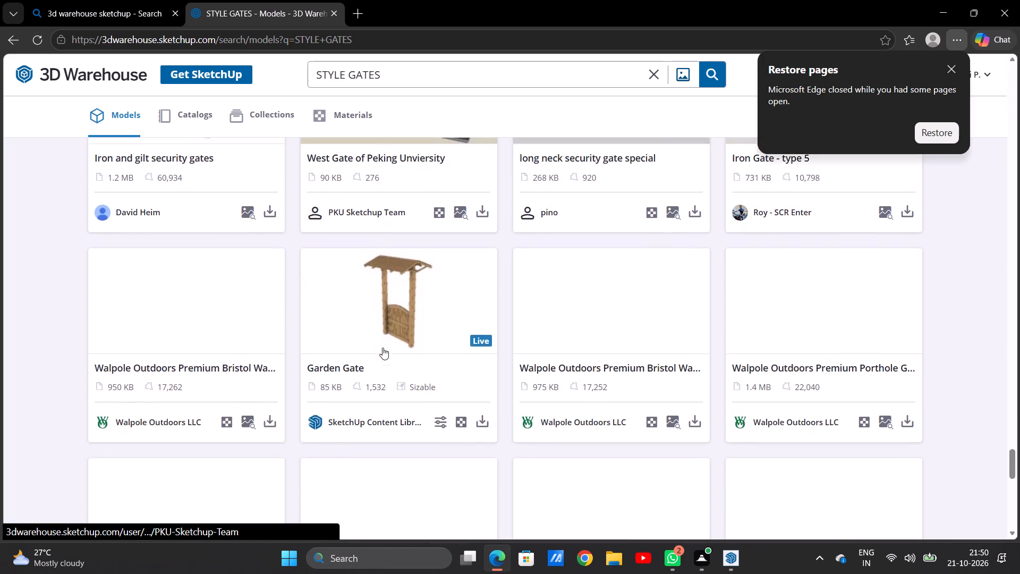
pyautogui.scroll(-1, 382, 348)
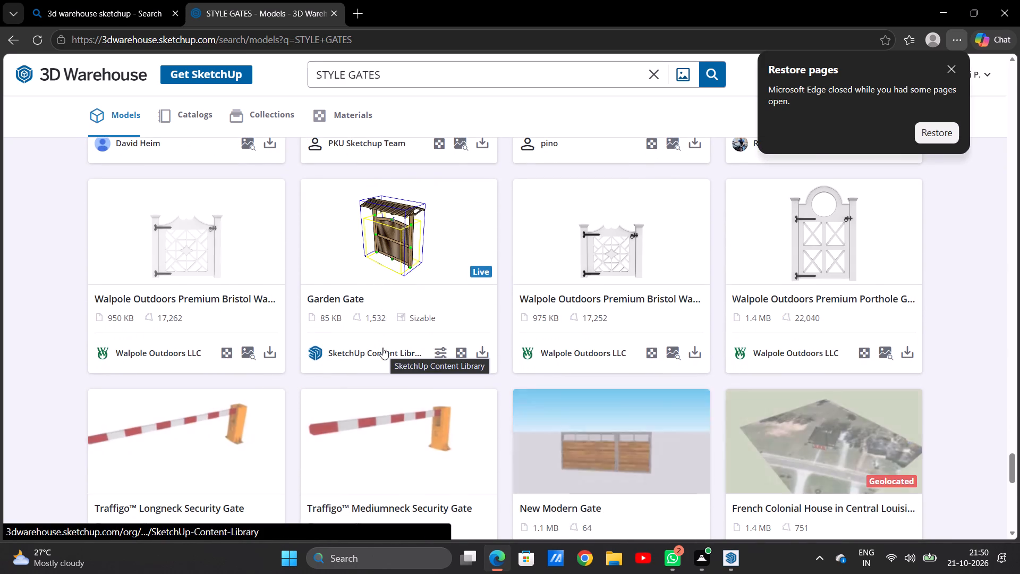
pyautogui.scroll(-7, 382, 348)
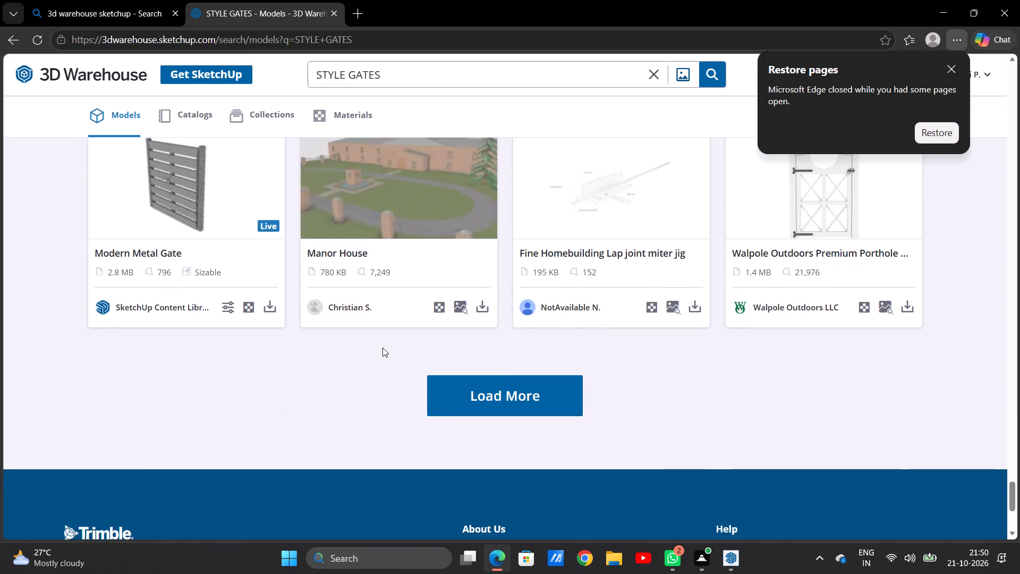
pyautogui.scroll(5, 382, 348)
pyautogui.scroll(-3, 382, 348)
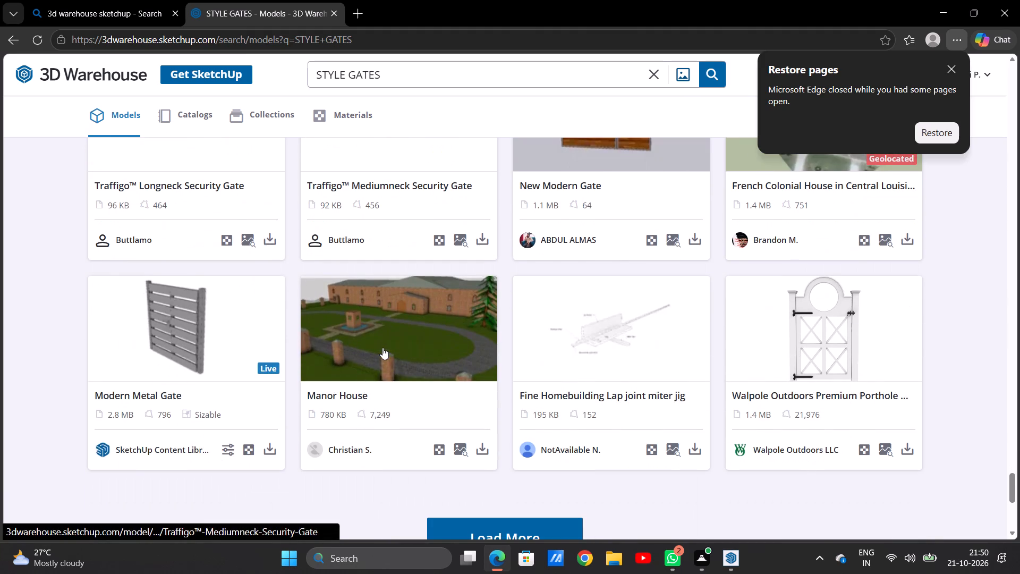
# Look back through the gate models already loaded, up to the start of the results.
pyautogui.scroll(11, 382, 348)
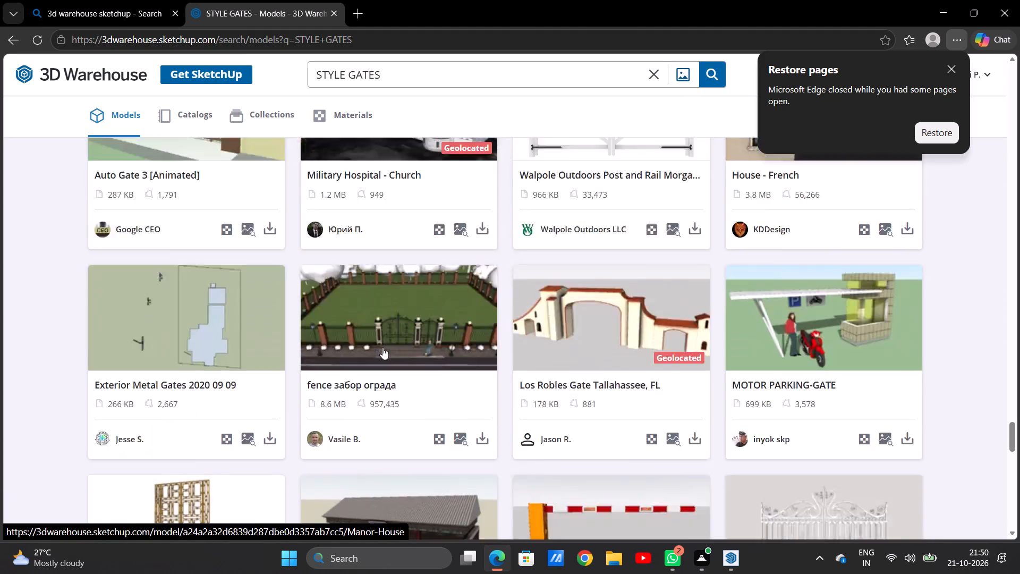
pyautogui.scroll(20, 382, 348)
pyautogui.scroll(9, 382, 348)
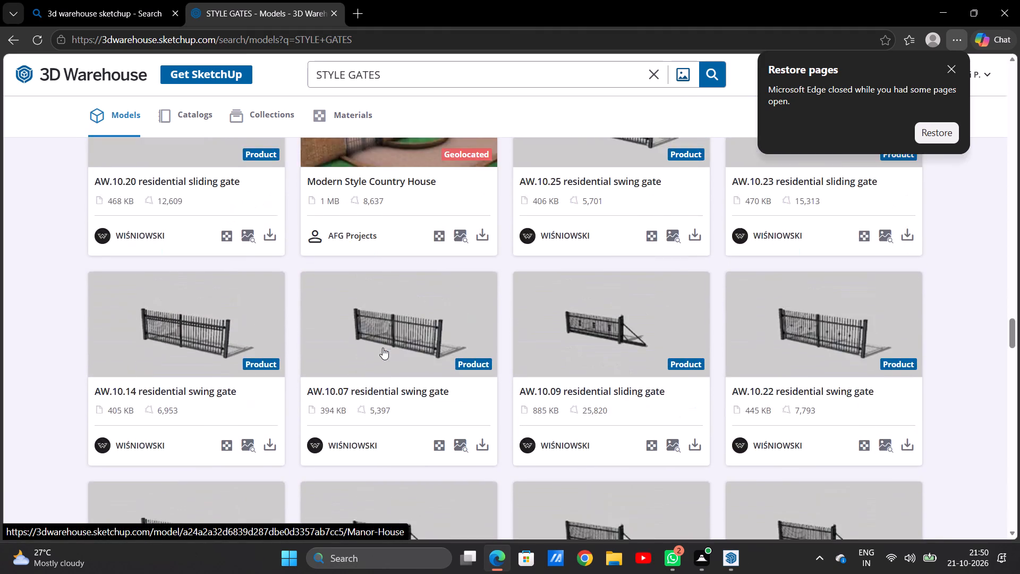
pyautogui.scroll(10, 382, 348)
pyautogui.scroll(-6, 382, 348)
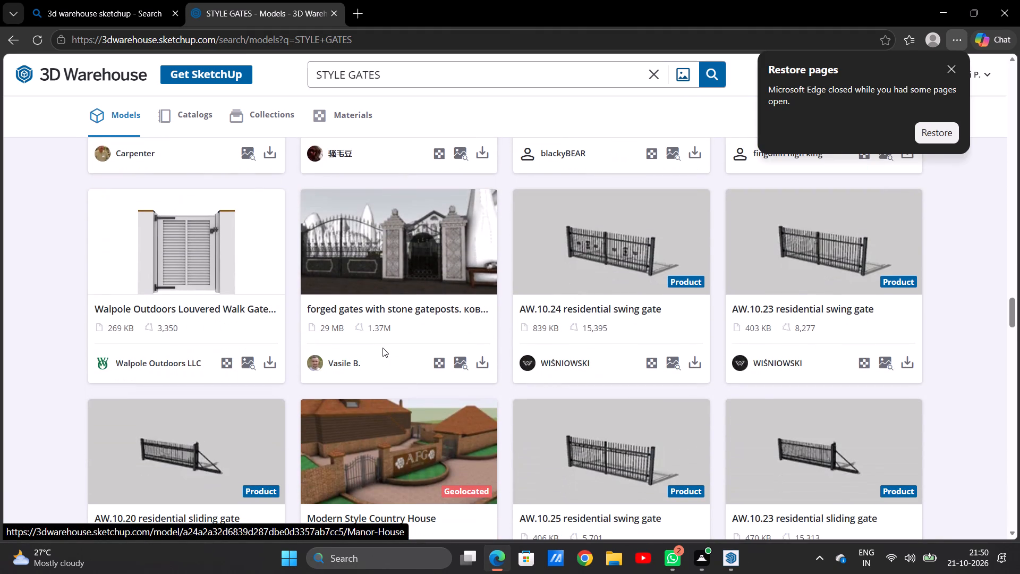
pyautogui.scroll(7, 382, 348)
pyautogui.scroll(-5, 382, 348)
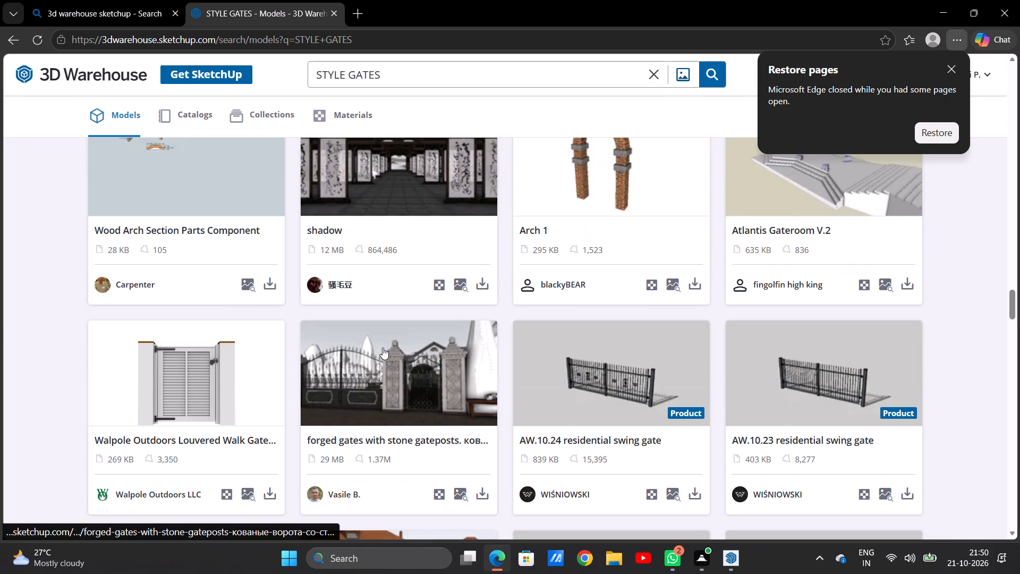
pyautogui.scroll(1, 382, 348)
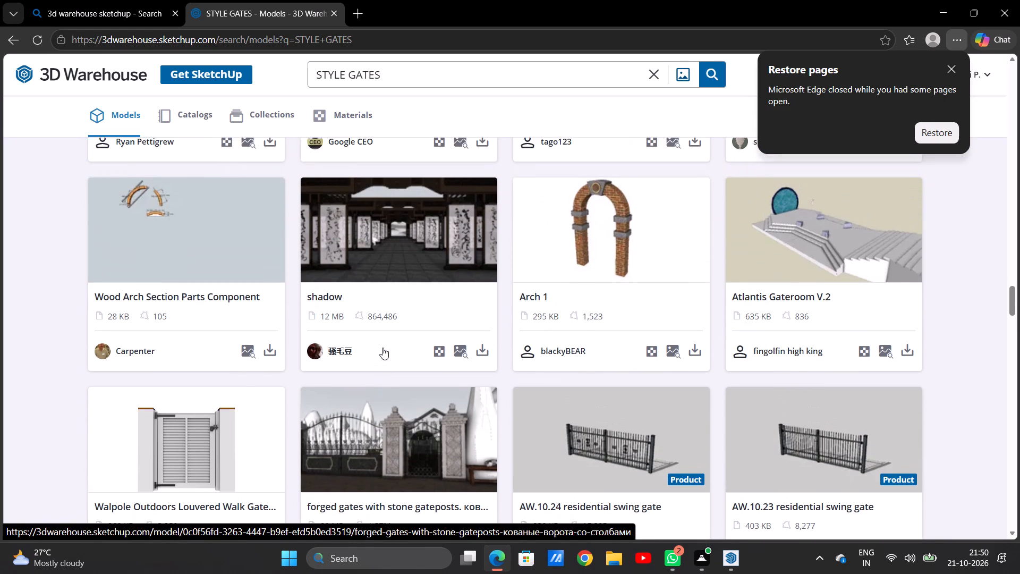
pyautogui.scroll(-3, 382, 348)
pyautogui.scroll(11, 382, 348)
pyautogui.scroll(-1, 382, 348)
pyautogui.scroll(5, 382, 348)
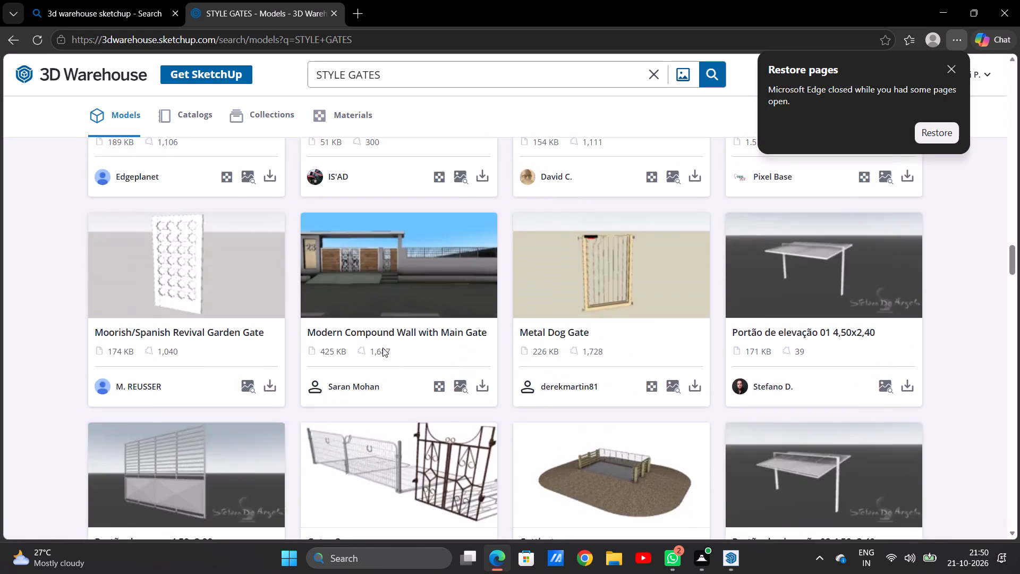
pyautogui.scroll(20, 382, 348)
pyautogui.scroll(-1, 382, 348)
pyautogui.scroll(11, 382, 348)
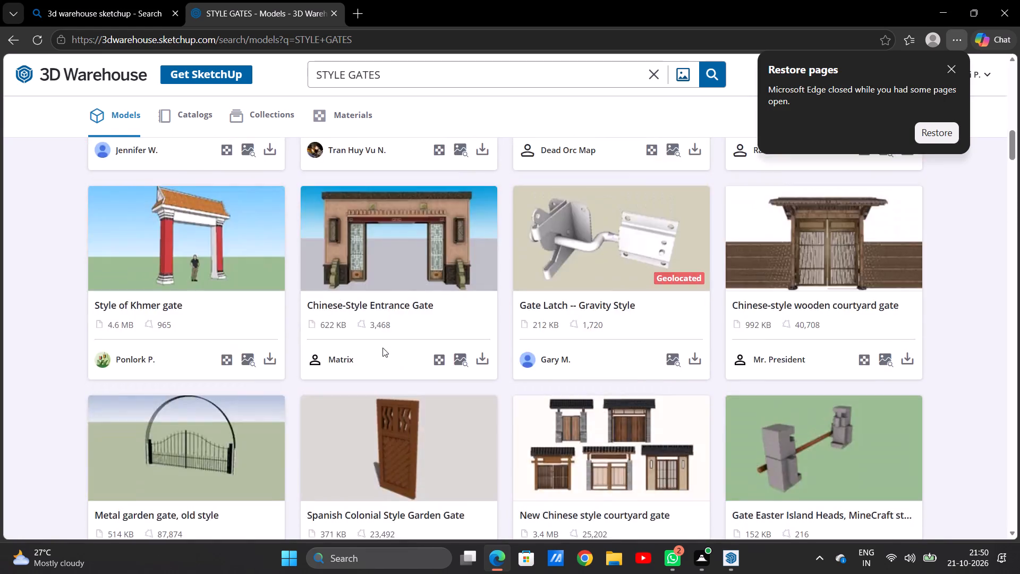
pyautogui.scroll(20, 382, 348)
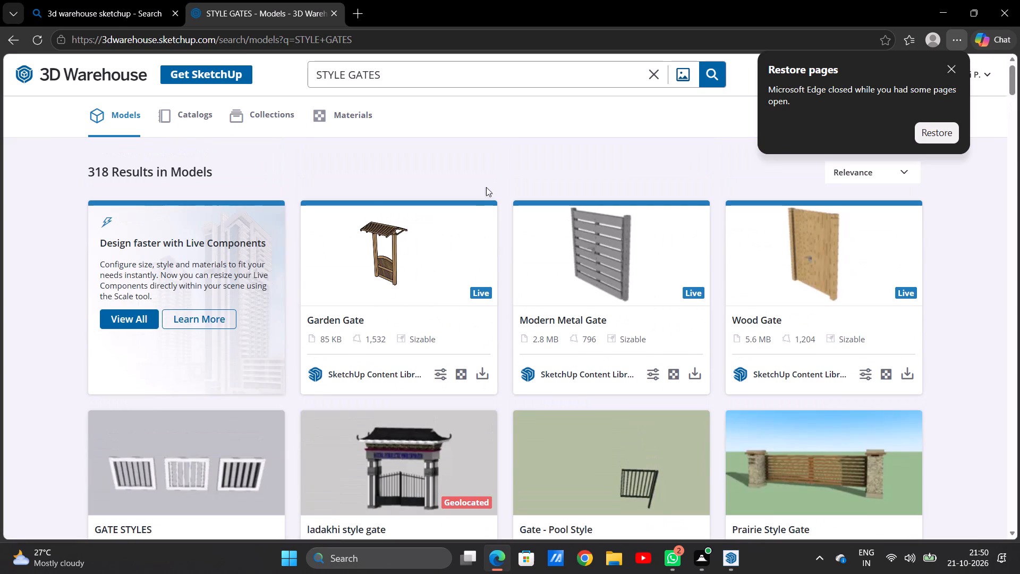
# Replace the search term with "GATES" and search the 3D Warehouse models for it.
pyautogui.click(443, 67)
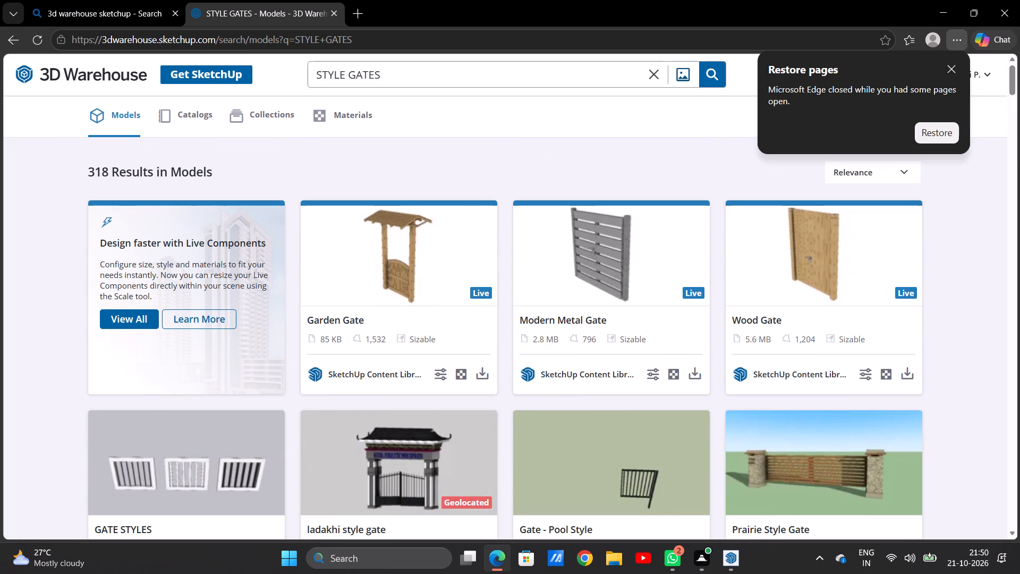
pyautogui.press('BackSpace')
pyautogui.press('BackSpace')
pyautogui.press('BackSpace')
pyautogui.press('BackSpace')
pyautogui.press('BackSpace')
pyautogui.press('BackSpace')
pyautogui.press('BackSpace')
pyautogui.press('BackSpace')
pyautogui.press('BackSpace')
pyautogui.press('BackSpace')
pyautogui.press('BackSpace')
pyautogui.press('BackSpace')
pyautogui.press('BackSpace')
pyautogui.press('BackSpace')
pyautogui.press('BackSpace')
pyautogui.press('BackSpace')
pyautogui.press('BackSpace')
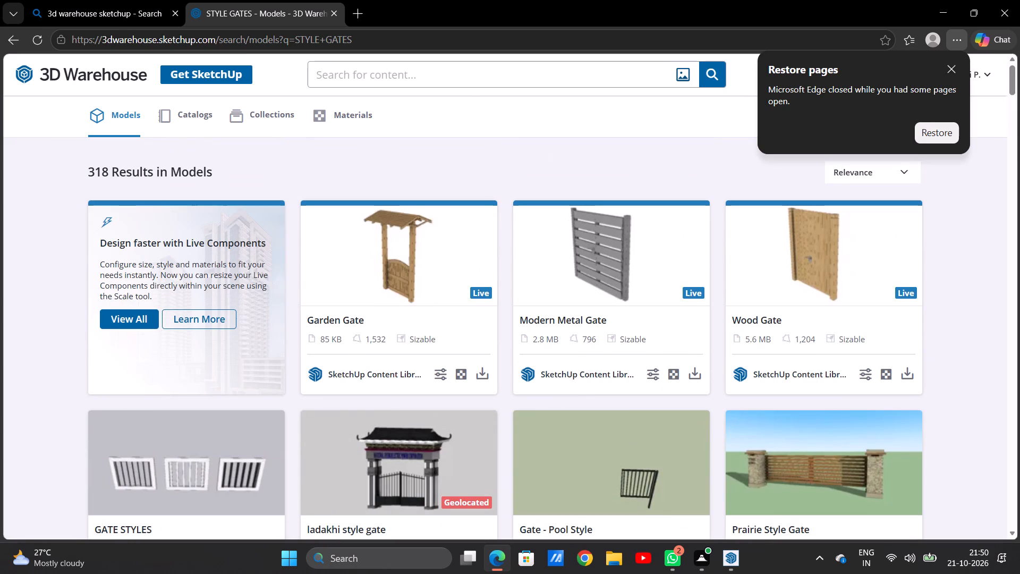
pyautogui.write('GATES')
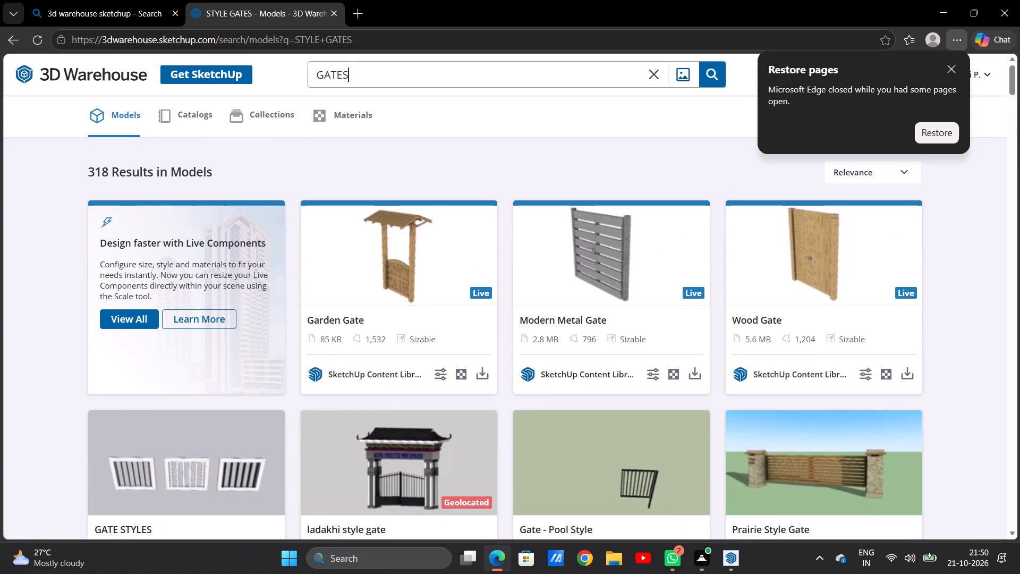
pyautogui.click(718, 78)
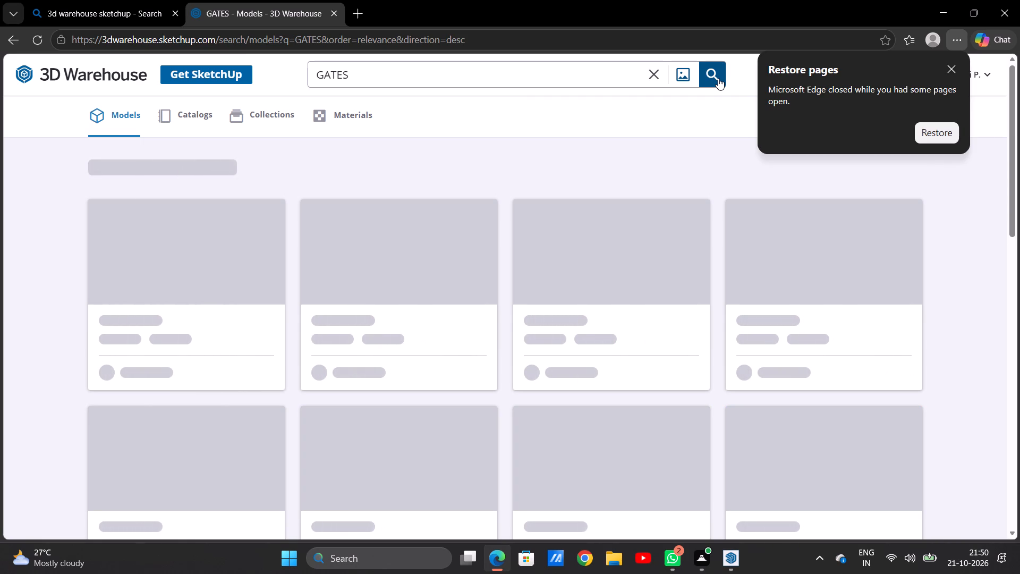
pyautogui.click(718, 78)
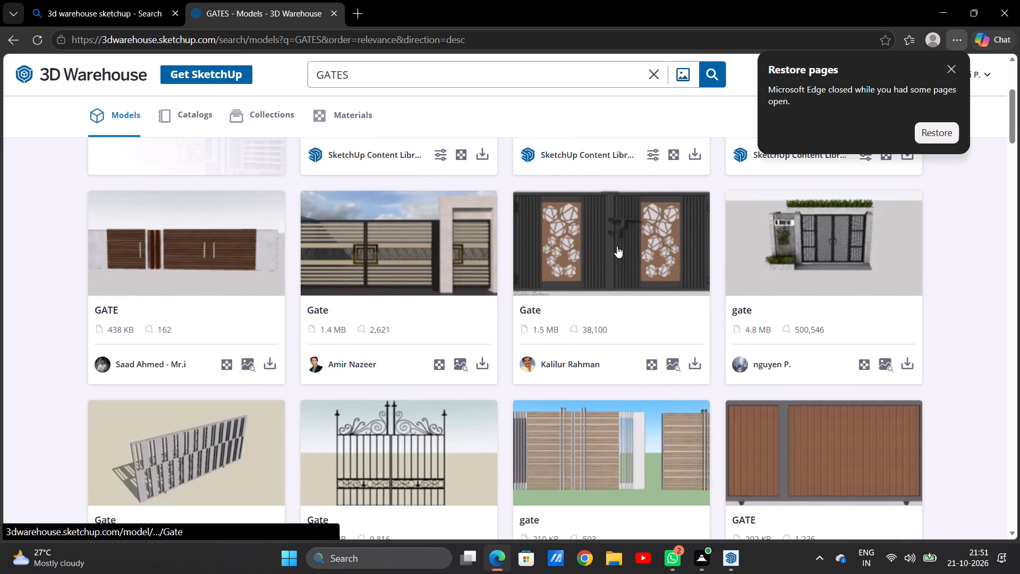
# Download the dark double gate with two patterned brown panels as a SketchUp file, and dismiss the restore-pages prompt.
pyautogui.click(686, 366)
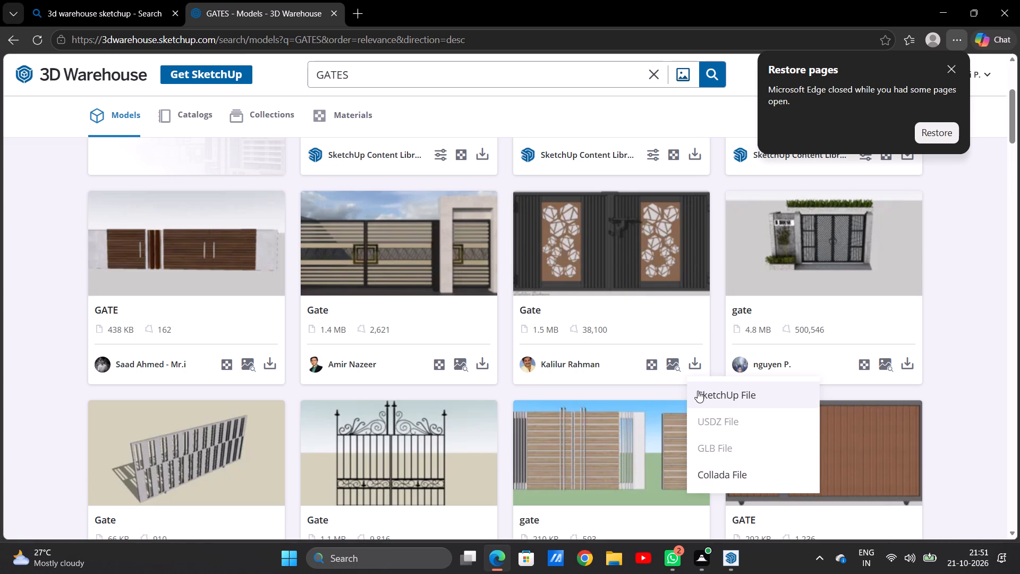
pyautogui.click(698, 391)
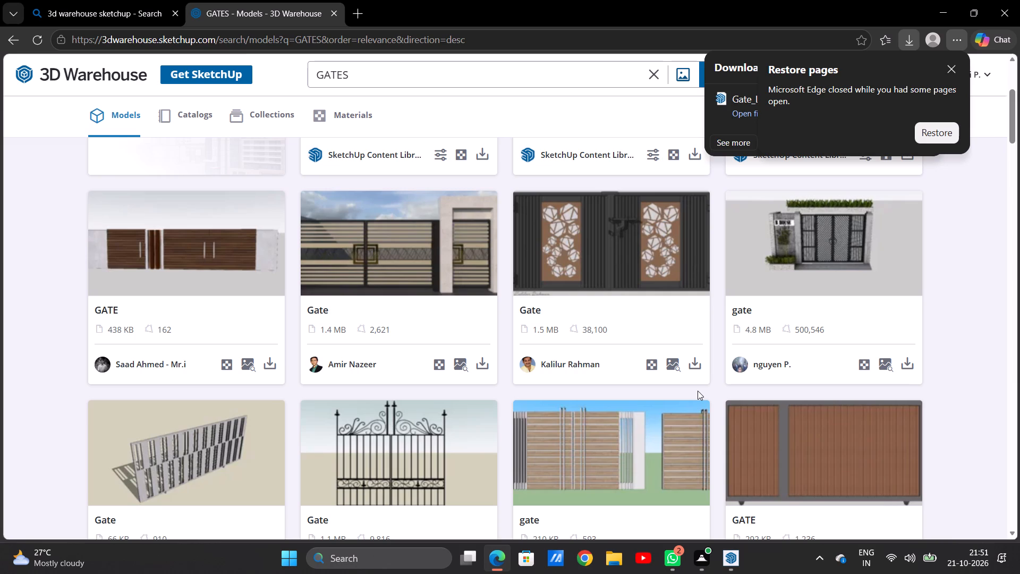
pyautogui.click(950, 70)
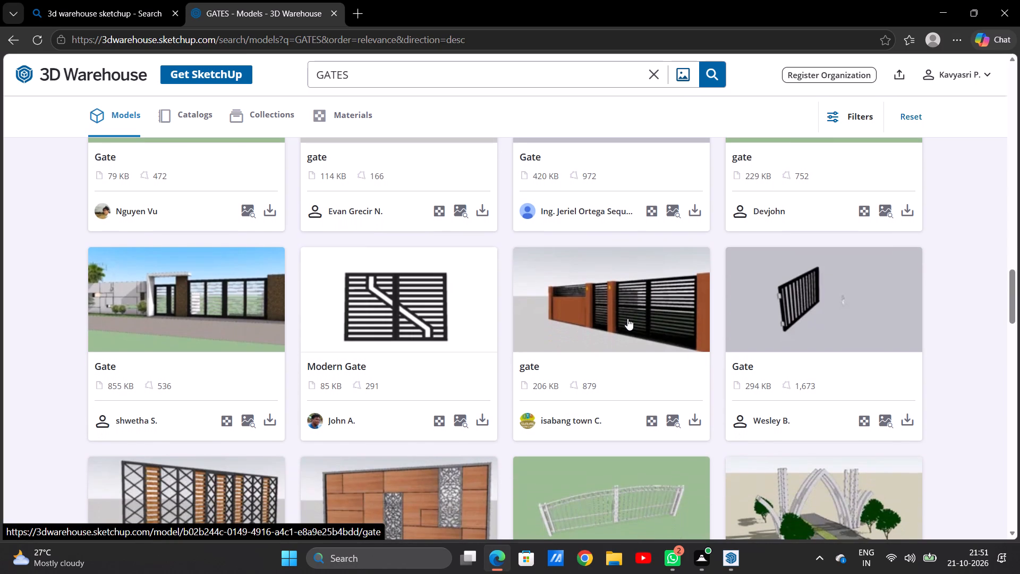
# Request the download of the black Modern Gate model with the stepped diagonal band from the GATES results.
pyautogui.click(482, 418)
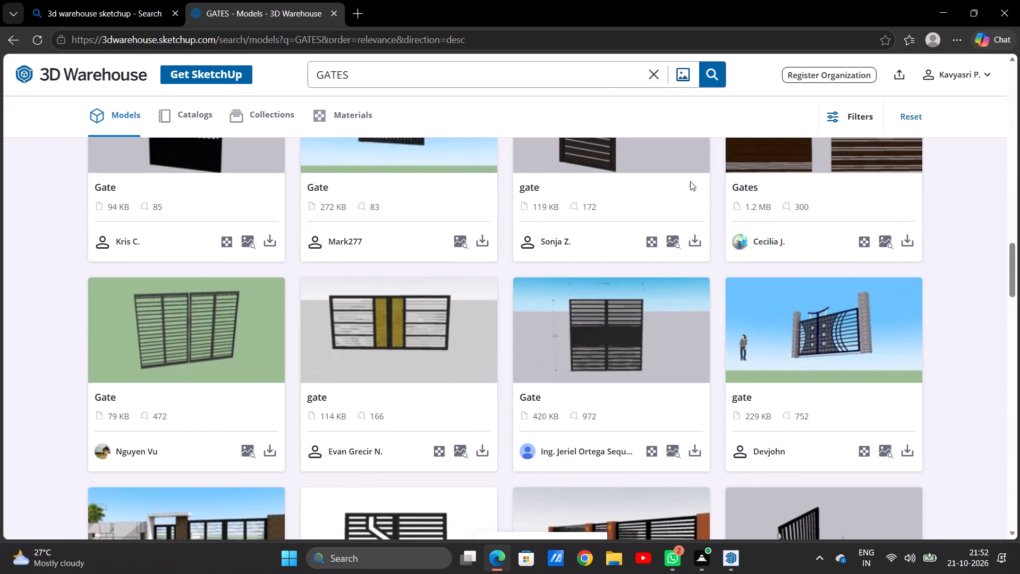
# Close the browser and the 3D Warehouse window to return to the house model in SketchUp.
pyautogui.click(1005, 19)
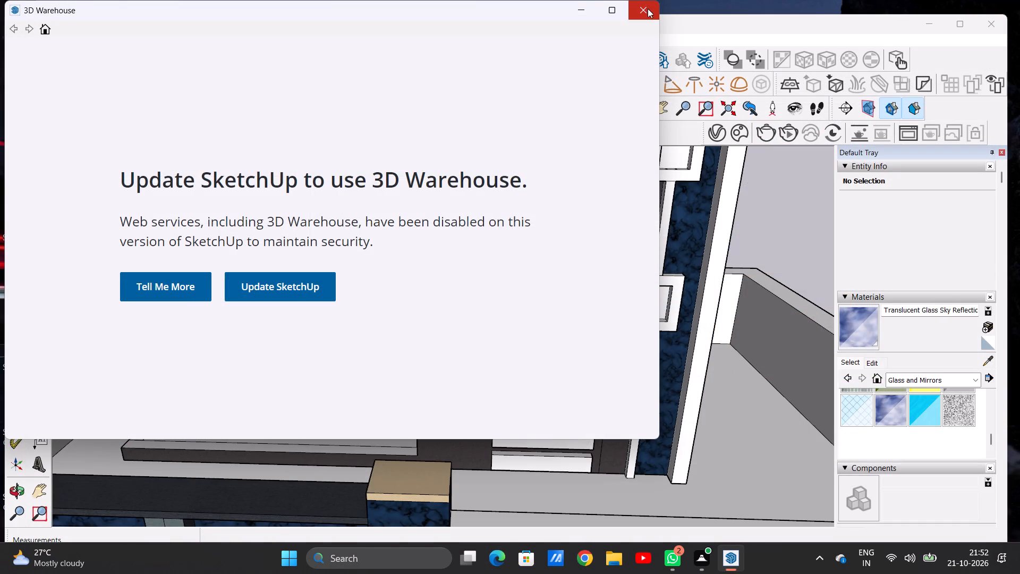
pyautogui.click(648, 9)
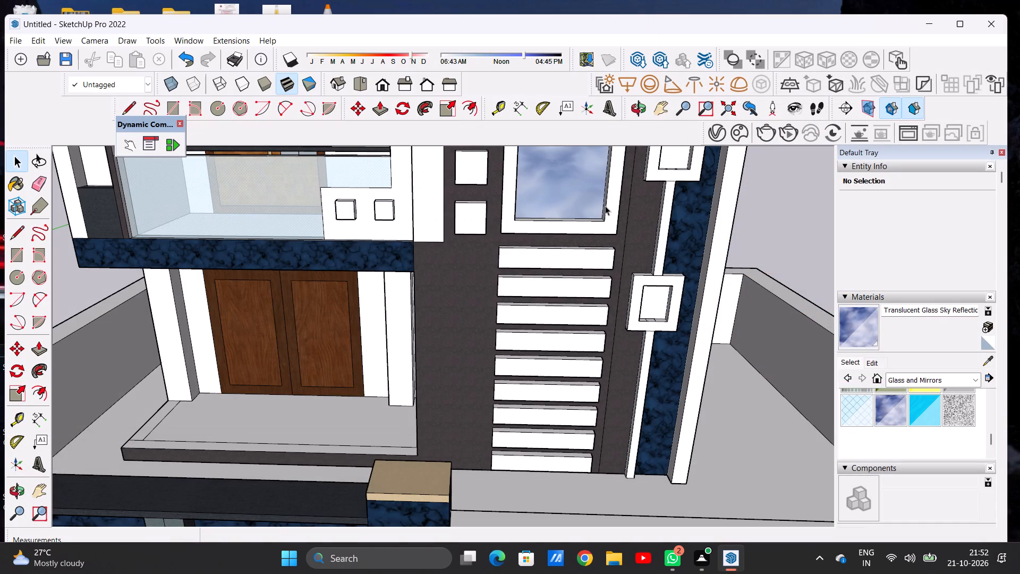
# Examine the house's front elevation from several angles and distances, from the compound wall and gate up to the parapet.
pyautogui.scroll(-10, 479, 290)
pyautogui.scroll(1, 437, 292)
pyautogui.scroll(-5, 437, 292)
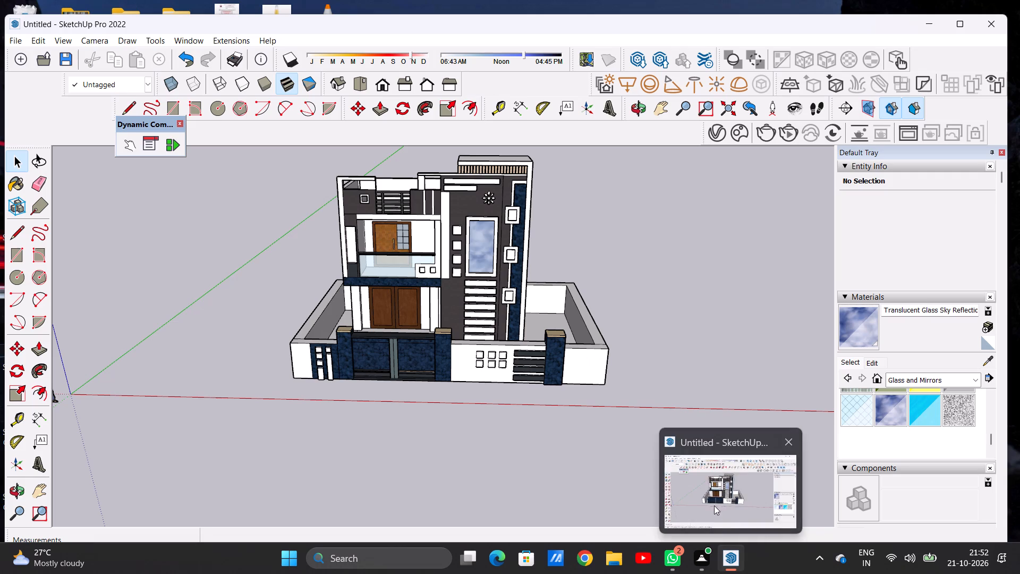
pyautogui.click(714, 503)
pyautogui.scroll(-7, 470, 349)
pyautogui.scroll(9, 471, 332)
pyautogui.moveTo(504, 350); pyautogui.dragTo(486, 300, button='middle')
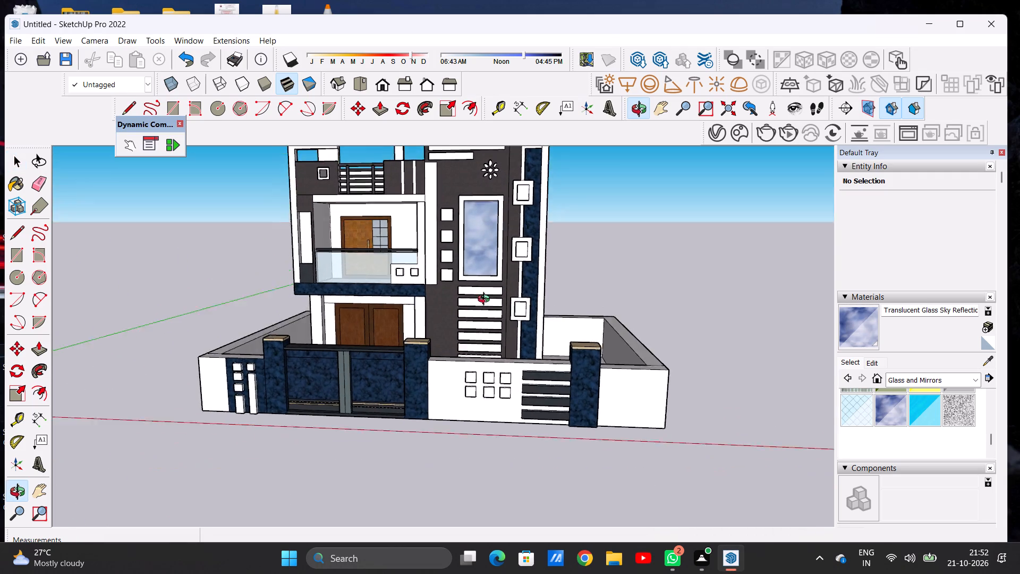
pyautogui.moveTo(486, 300); pyautogui.dragTo(484, 295, button='middle')
pyautogui.scroll(1, 484, 295)
pyautogui.scroll(-9, 477, 300)
pyautogui.scroll(8, 474, 244)
pyautogui.moveTo(474, 308); pyautogui.dragTo(487, 292, button='middle')
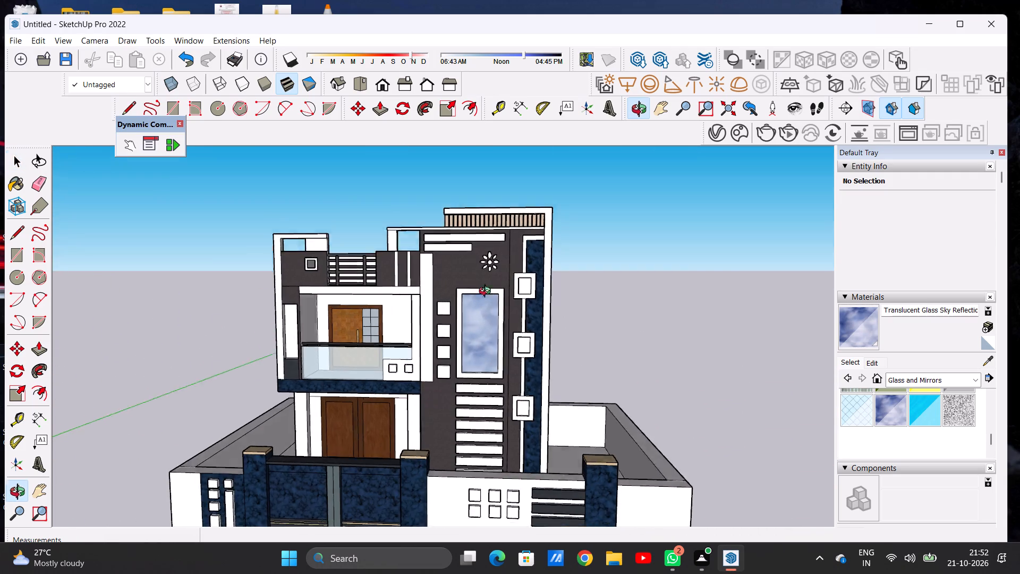
pyautogui.moveTo(487, 292); pyautogui.dragTo(499, 263, button='middle')
pyautogui.moveTo(492, 268); pyautogui.dragTo(482, 305, button='middle')
pyautogui.scroll(7, 485, 285)
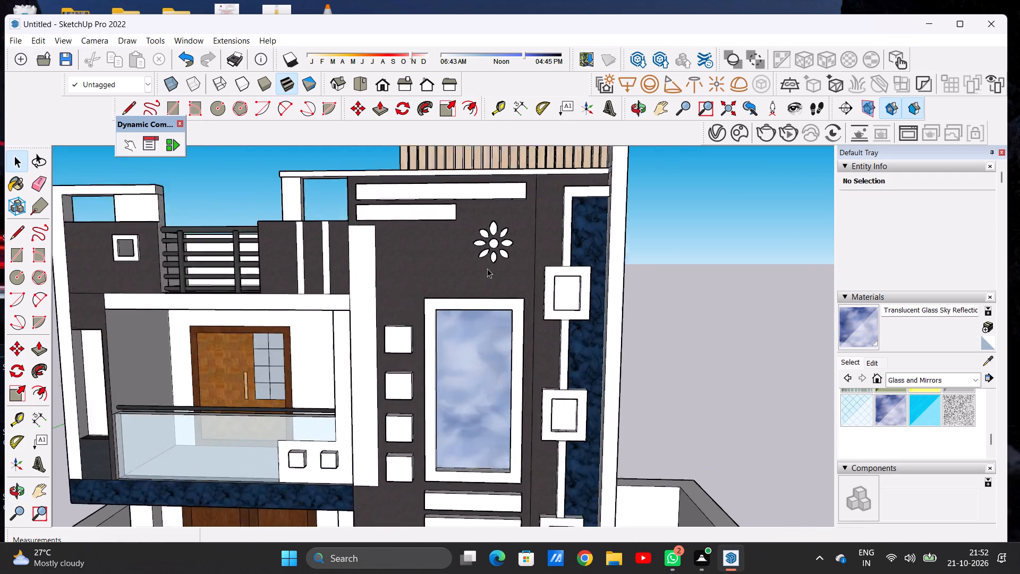
pyautogui.scroll(3, 487, 268)
pyautogui.moveTo(509, 224); pyautogui.dragTo(511, 248, button='middle')
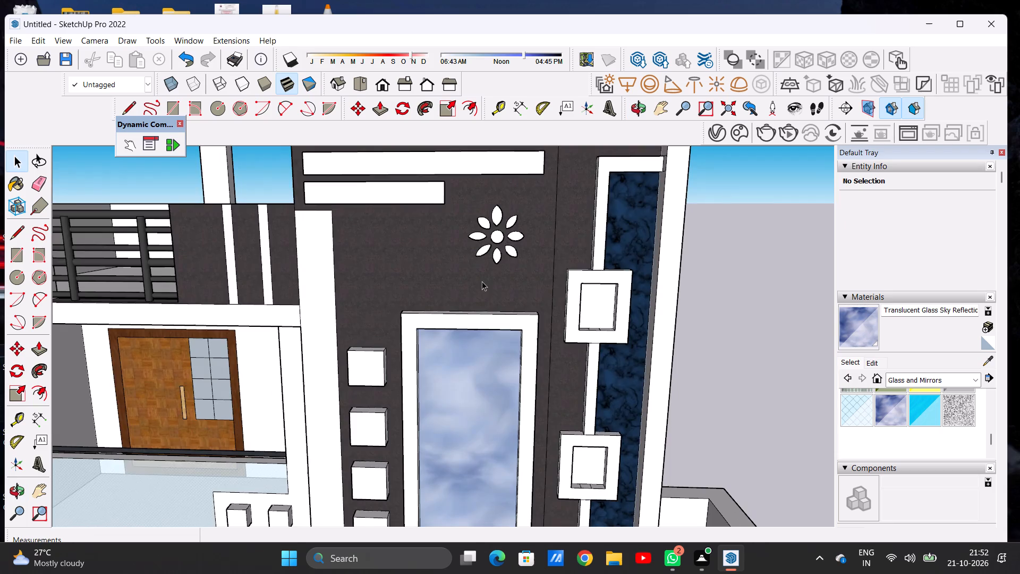
pyautogui.scroll(-14, 482, 282)
pyautogui.scroll(1, 494, 277)
pyautogui.scroll(-4, 501, 267)
pyautogui.scroll(6, 501, 322)
pyautogui.scroll(-5, 501, 322)
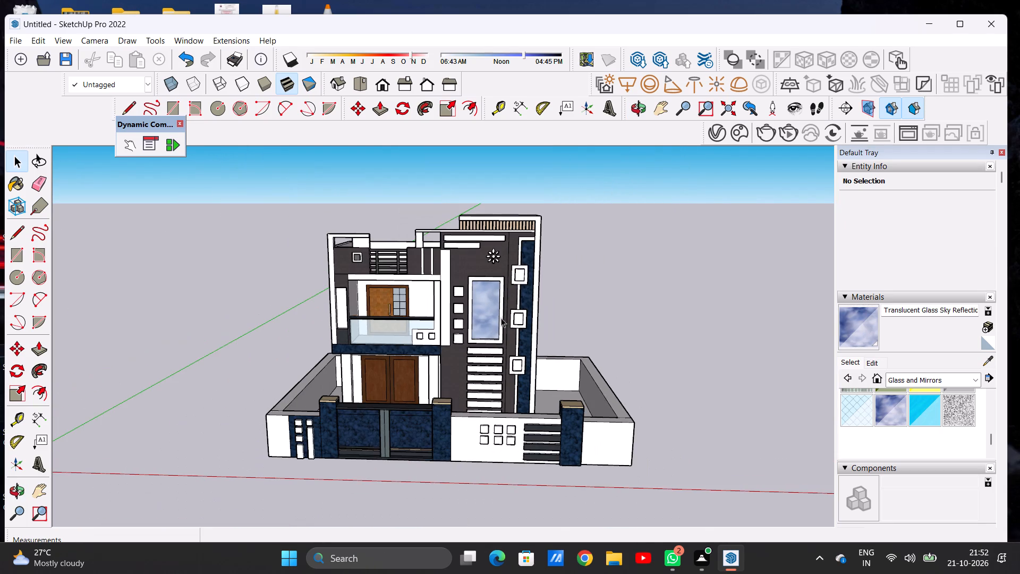
pyautogui.scroll(2, 516, 297)
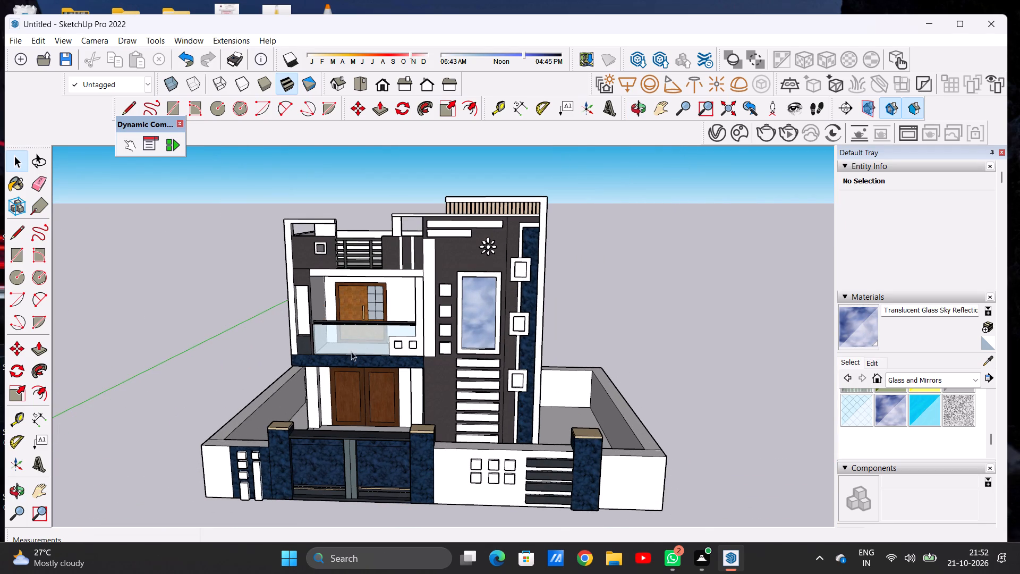
pyautogui.scroll(-1, 265, 361)
pyautogui.scroll(1, 454, 274)
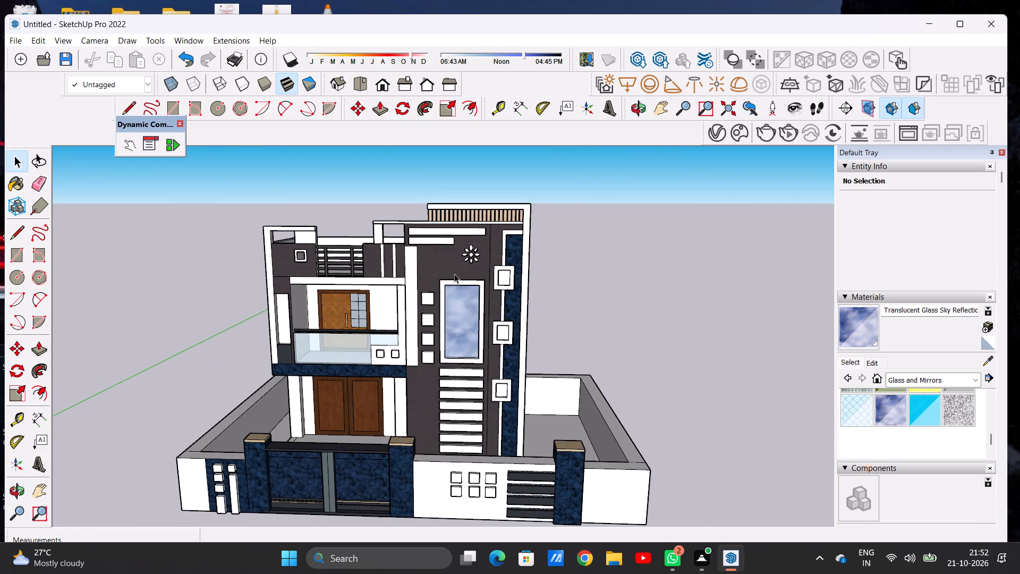
pyautogui.scroll(1, 454, 274)
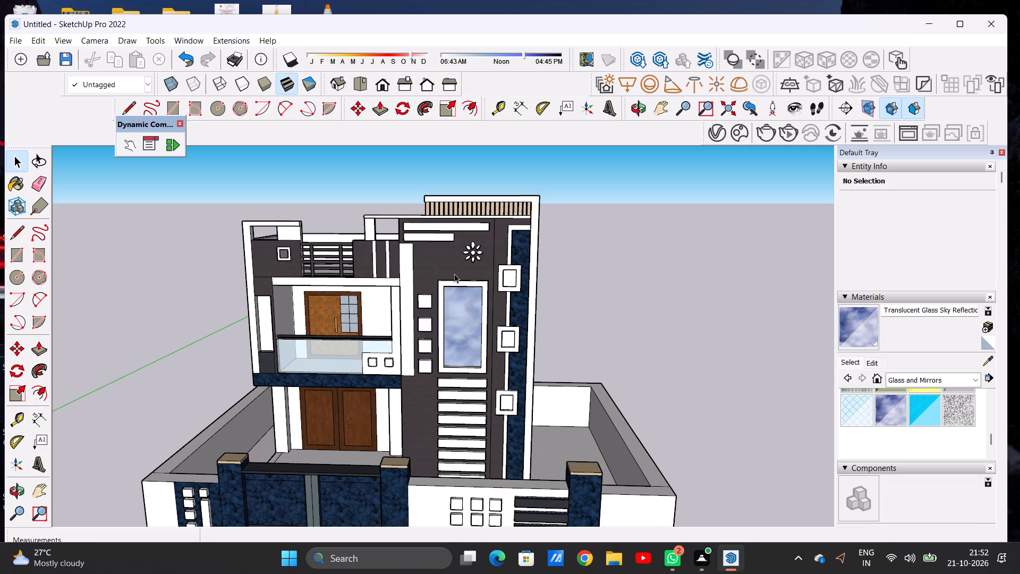
# Save the house model in the Documents folder as a SketchUp file named BALU.
pyautogui.hotkey('ctrl', 's')
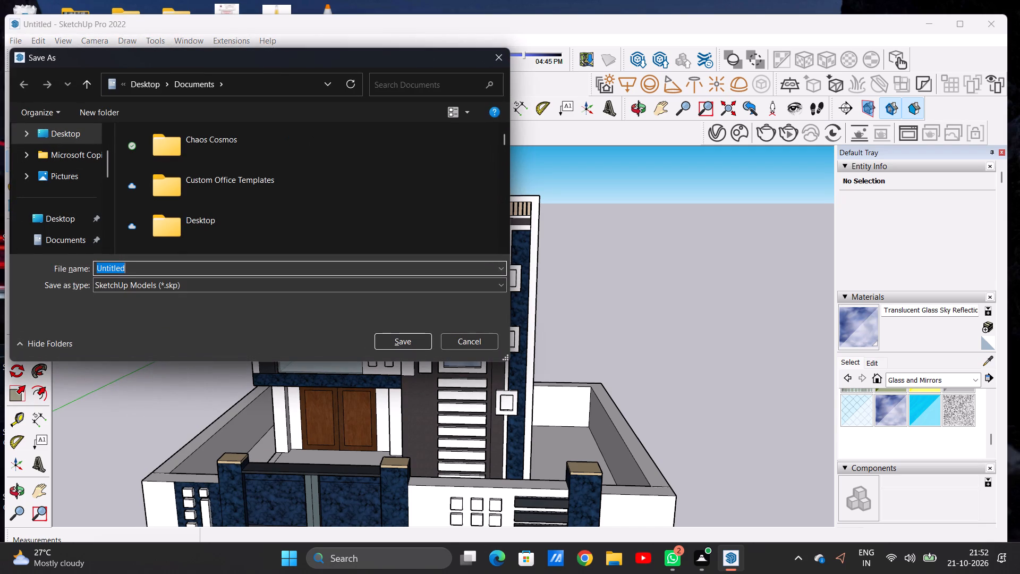
pyautogui.press('BackSpace')
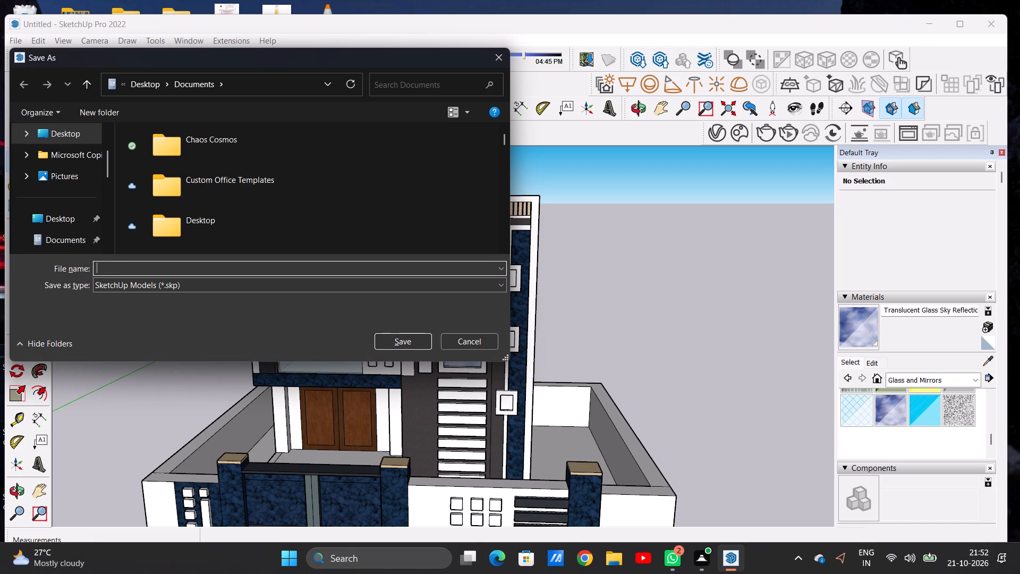
pyautogui.write('VI')
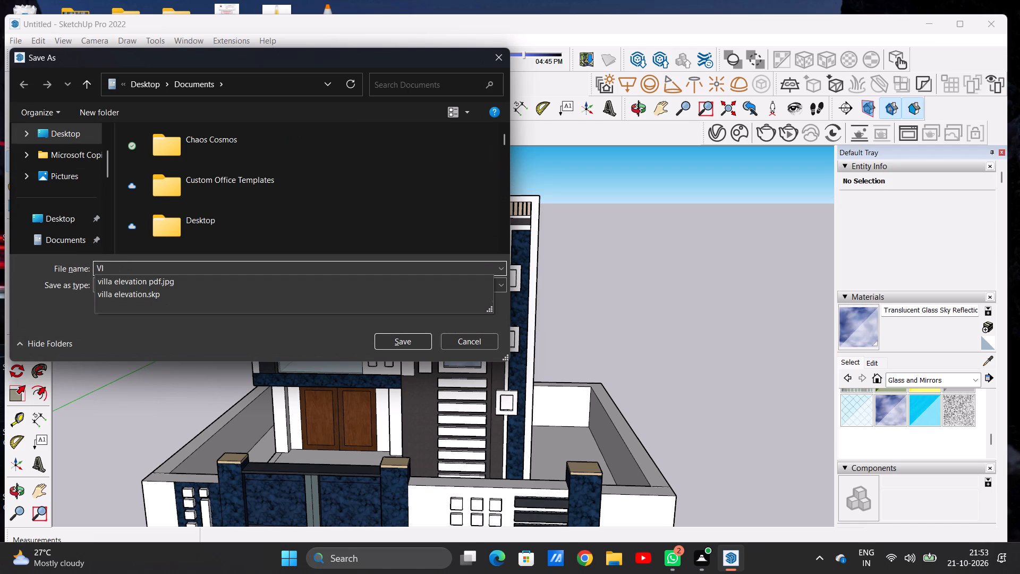
pyautogui.press('BackSpace')
pyautogui.press('BackSpace')
pyautogui.press('BackSpace')
pyautogui.press('BackSpace')
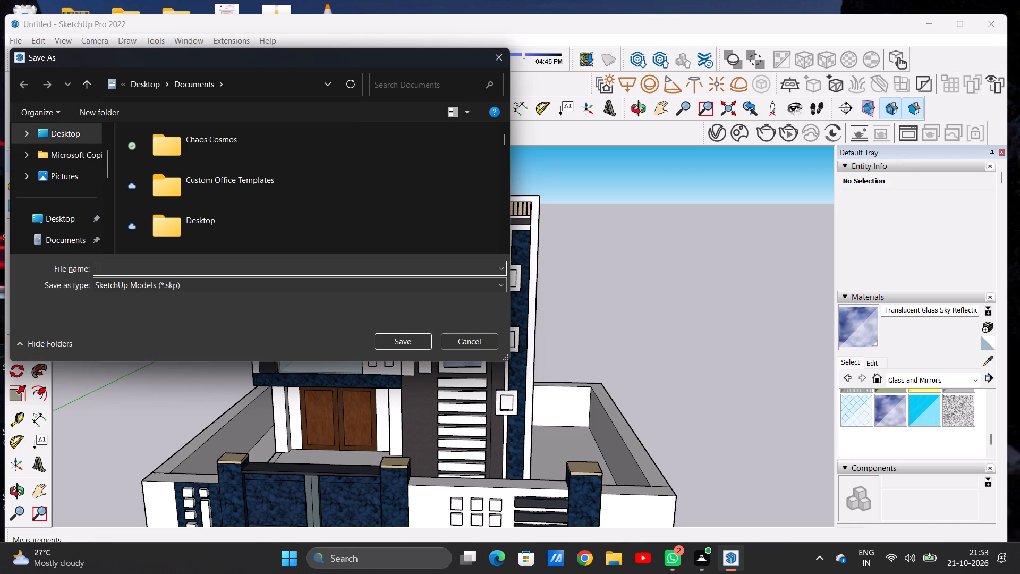
pyautogui.press('s')
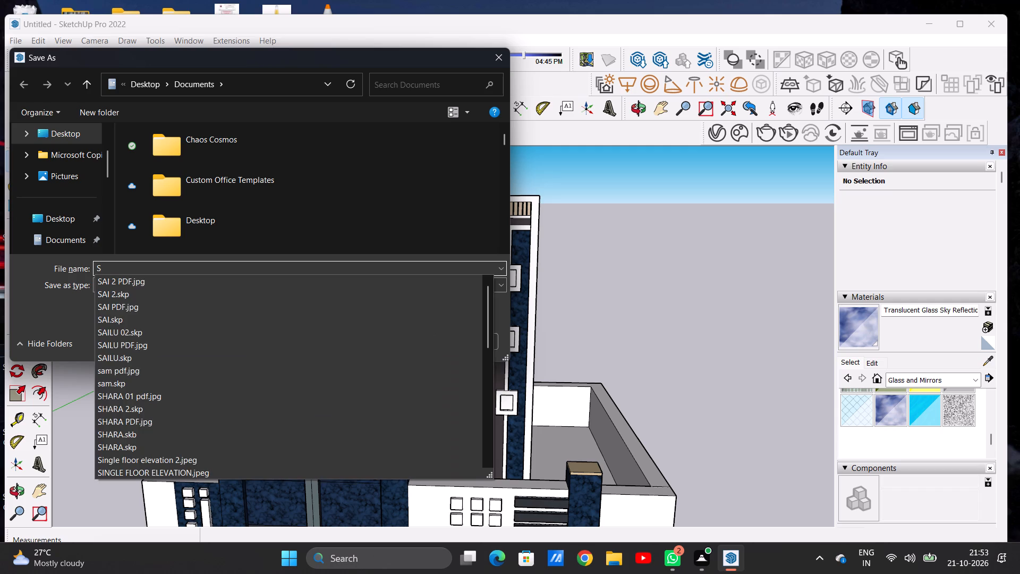
pyautogui.press('BackSpace')
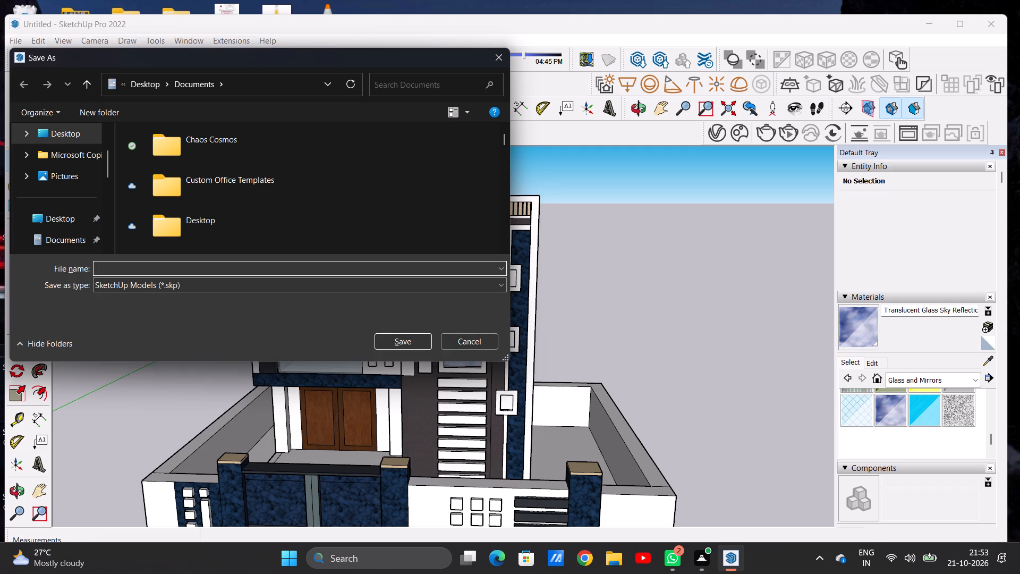
pyautogui.write('BALU')
pyautogui.press('space')
pyautogui.click(396, 340)
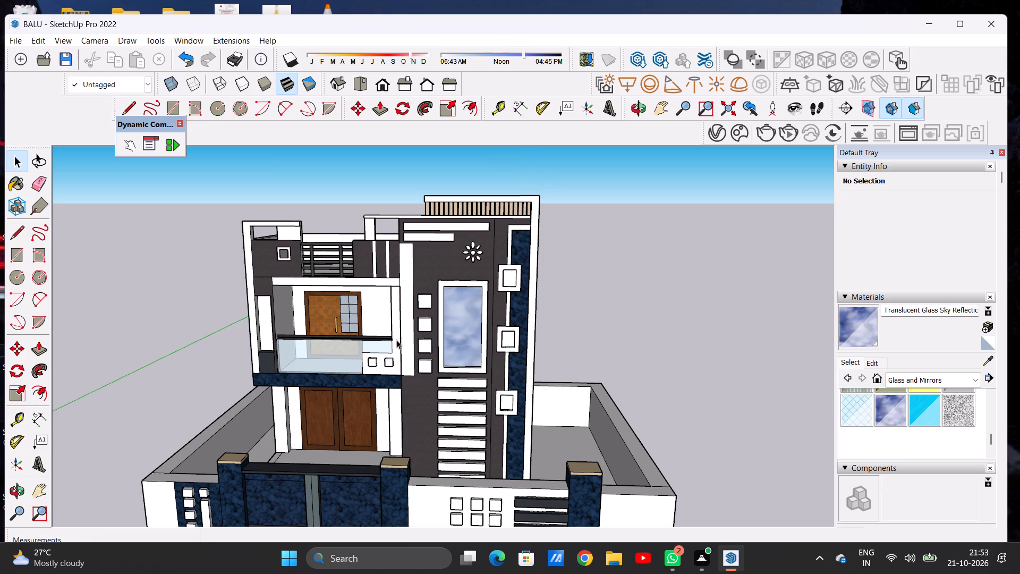
# Export the current view of the house as a 2D JPEG image named BALU PDF in the Documents folder.
pyautogui.click(19, 40)
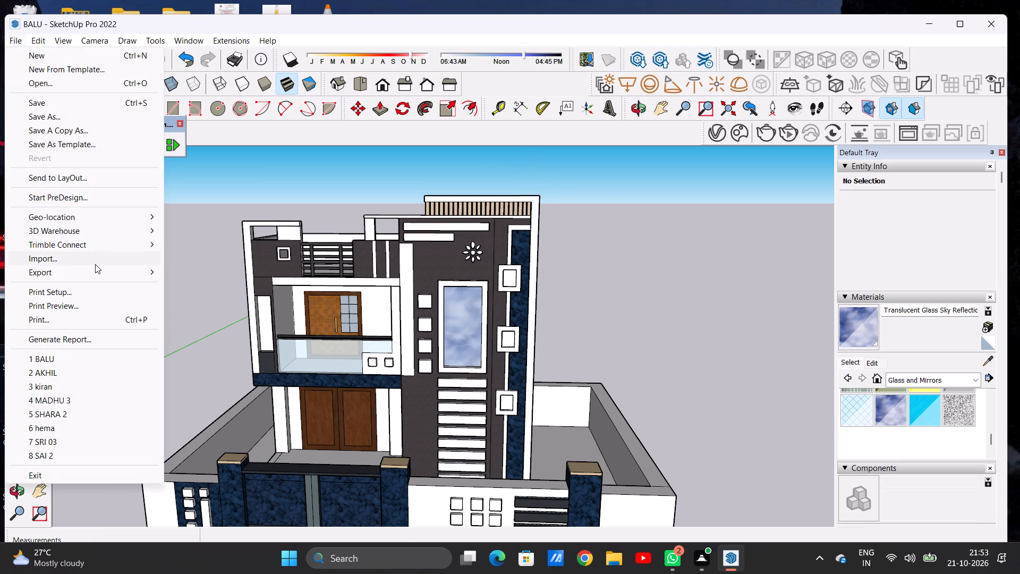
pyautogui.click(184, 280)
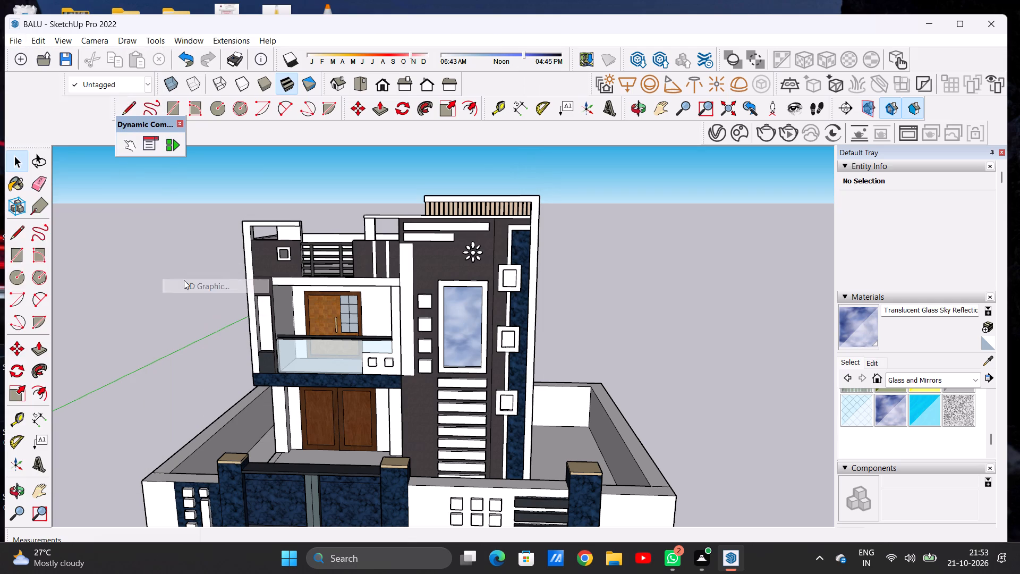
pyautogui.click(184, 268)
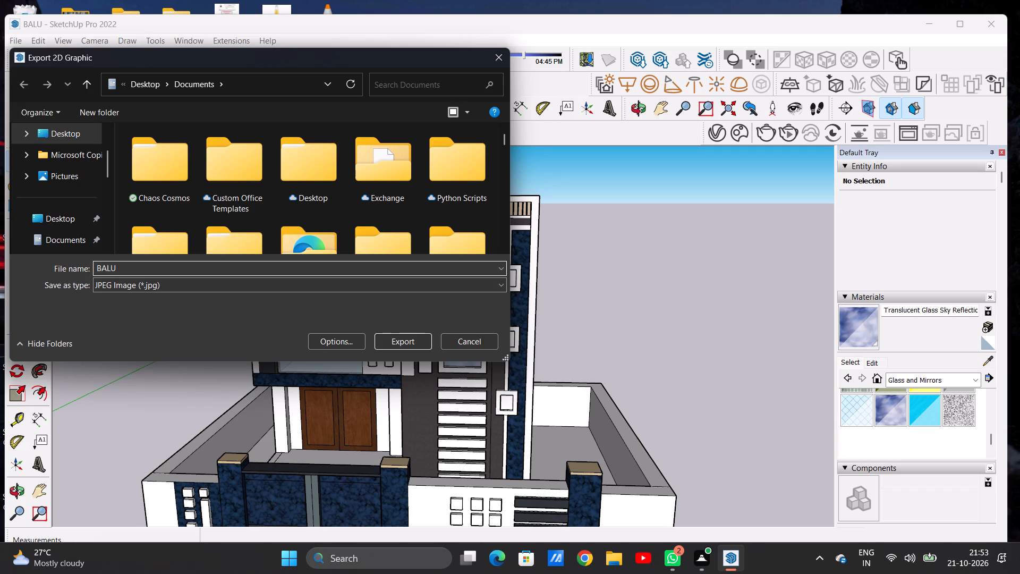
pyautogui.press('space')
pyautogui.write('PDF')
pyautogui.click(392, 339)
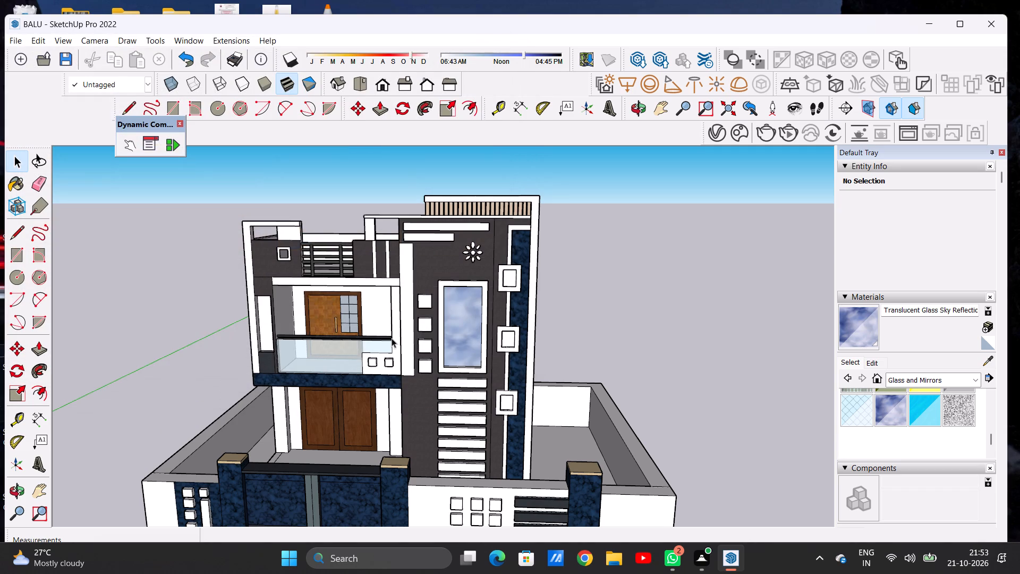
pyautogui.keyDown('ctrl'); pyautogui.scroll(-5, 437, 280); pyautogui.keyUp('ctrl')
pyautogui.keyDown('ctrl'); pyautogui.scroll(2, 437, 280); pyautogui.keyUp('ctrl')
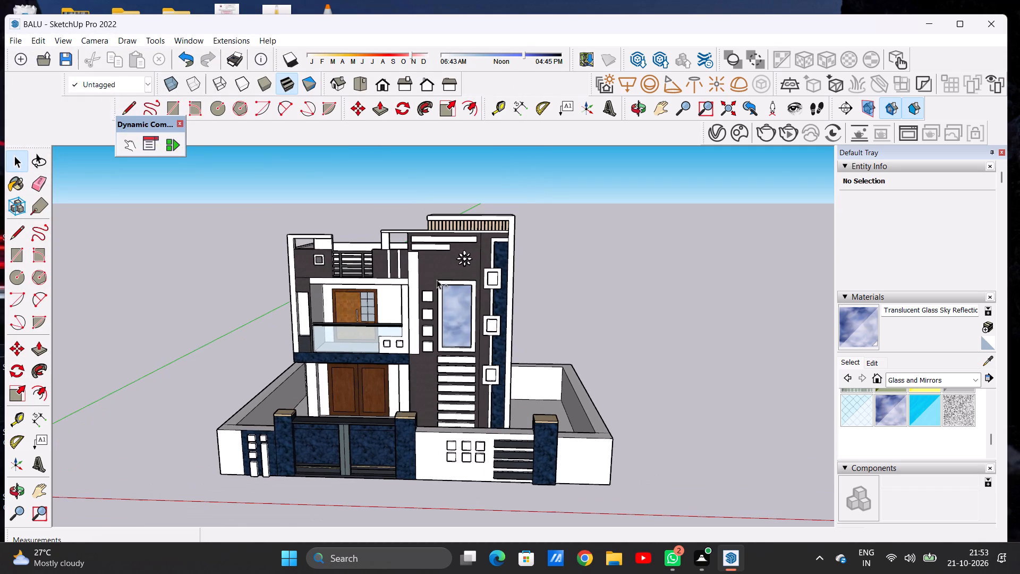